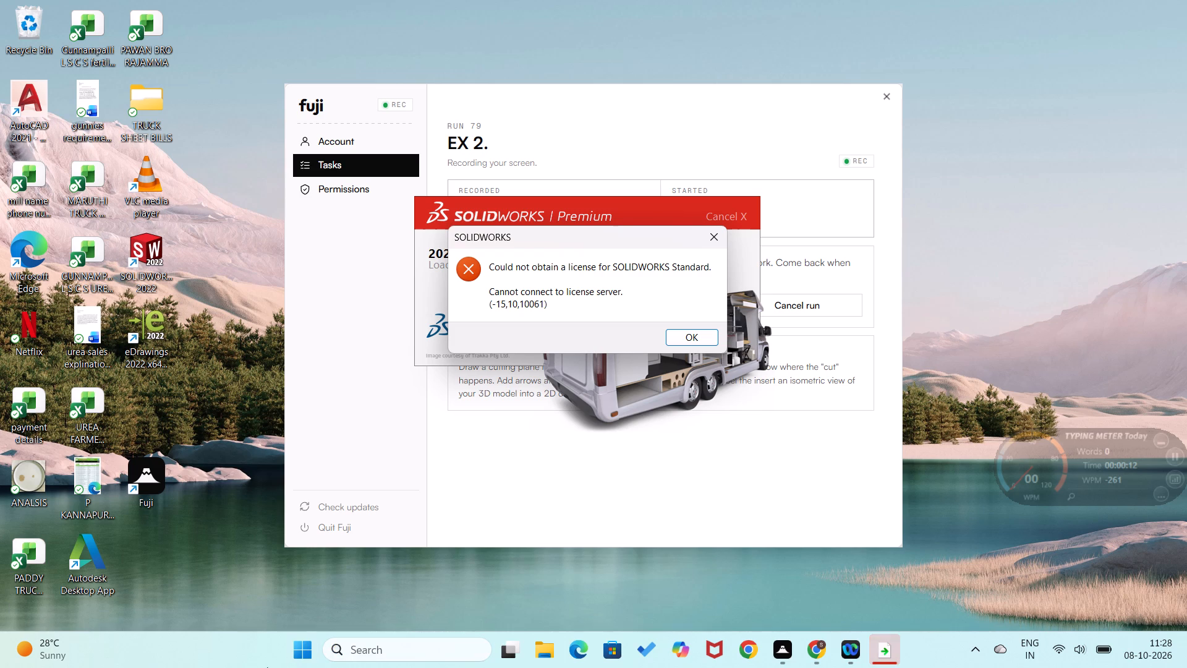
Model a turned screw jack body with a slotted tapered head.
Restart the computer using the Windows power options so that SOLIDWORKS can be launched again.
left_click(305, 653)
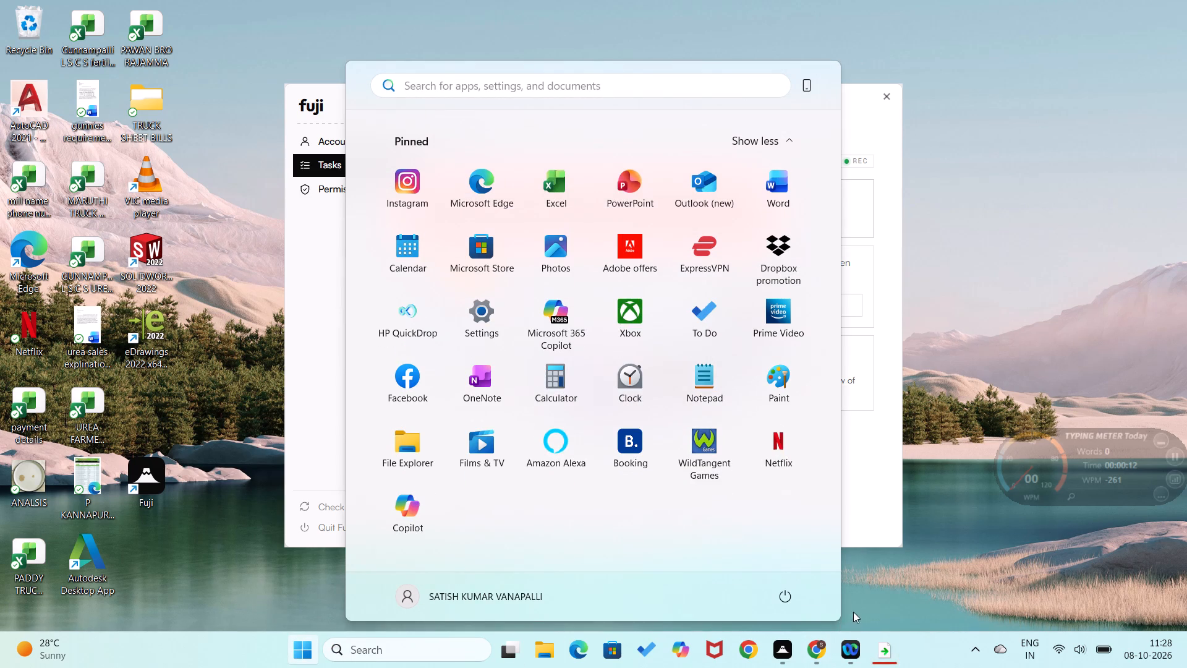
left_click(784, 596)
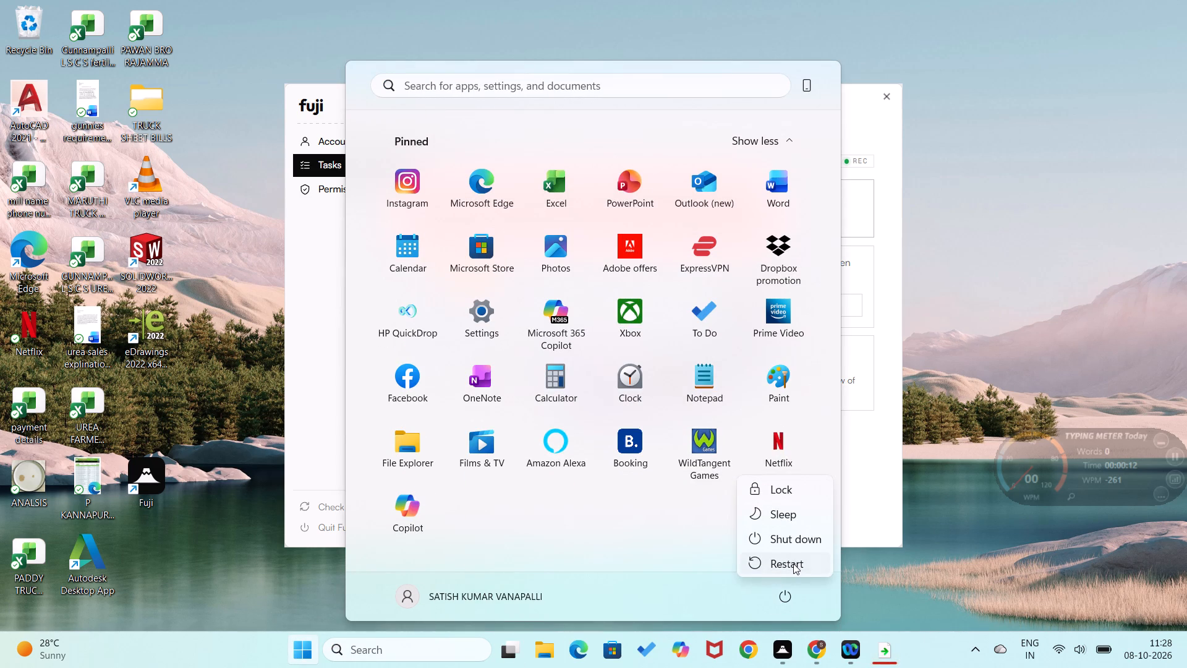
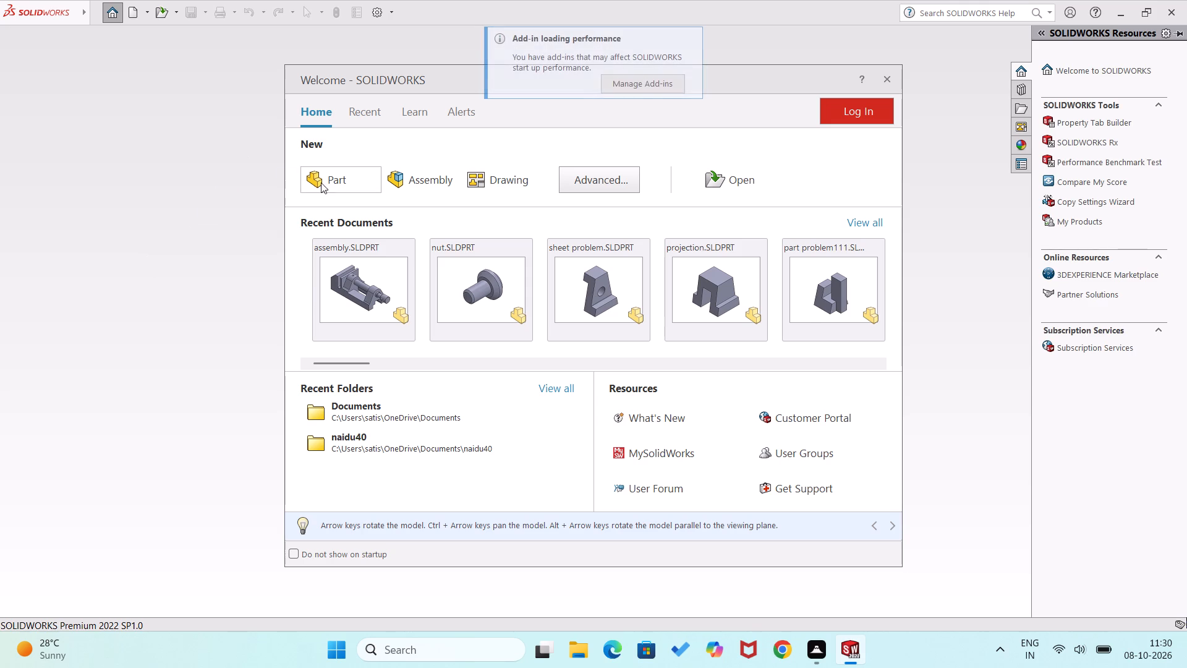
Create a new part document.
left_click(321, 182)
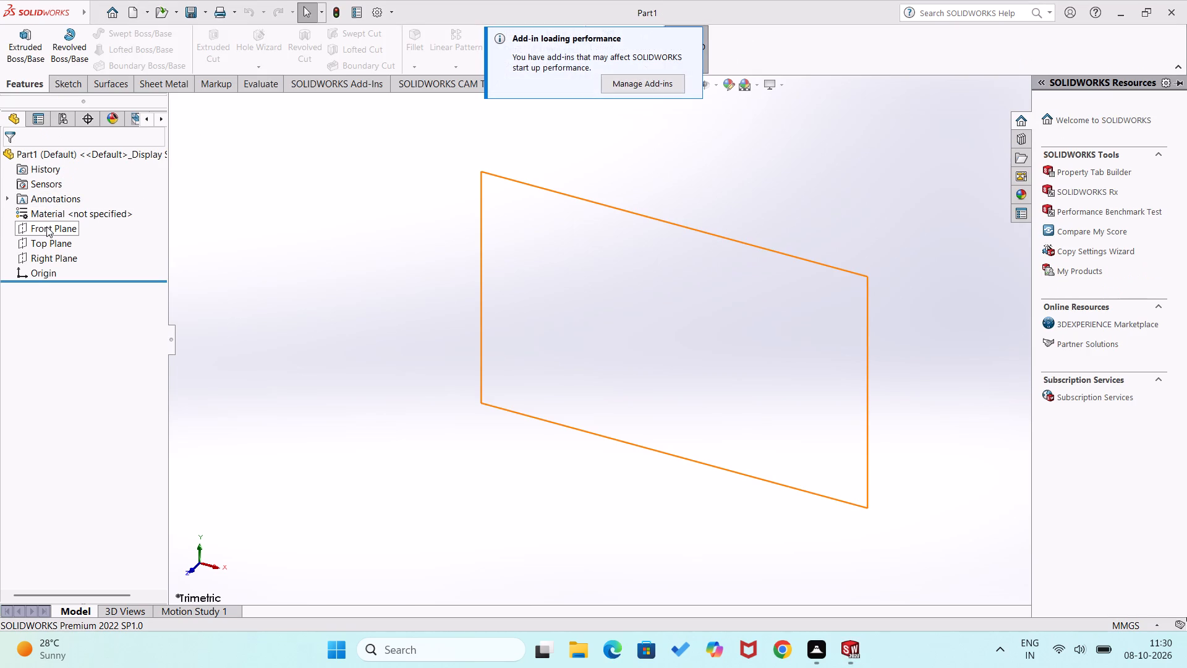
On the Front Plane, sketch a corner rectangle starting at the origin, about 241 mm wide and 141 mm high.
right_click(46, 226)
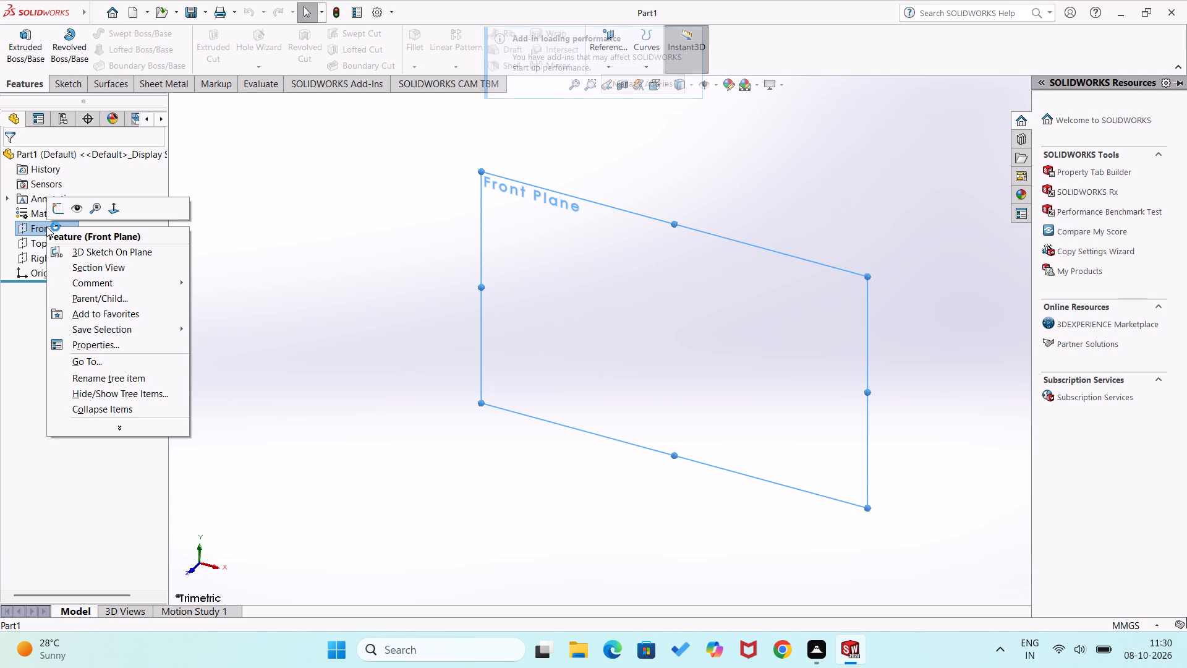
right_click(46, 226)
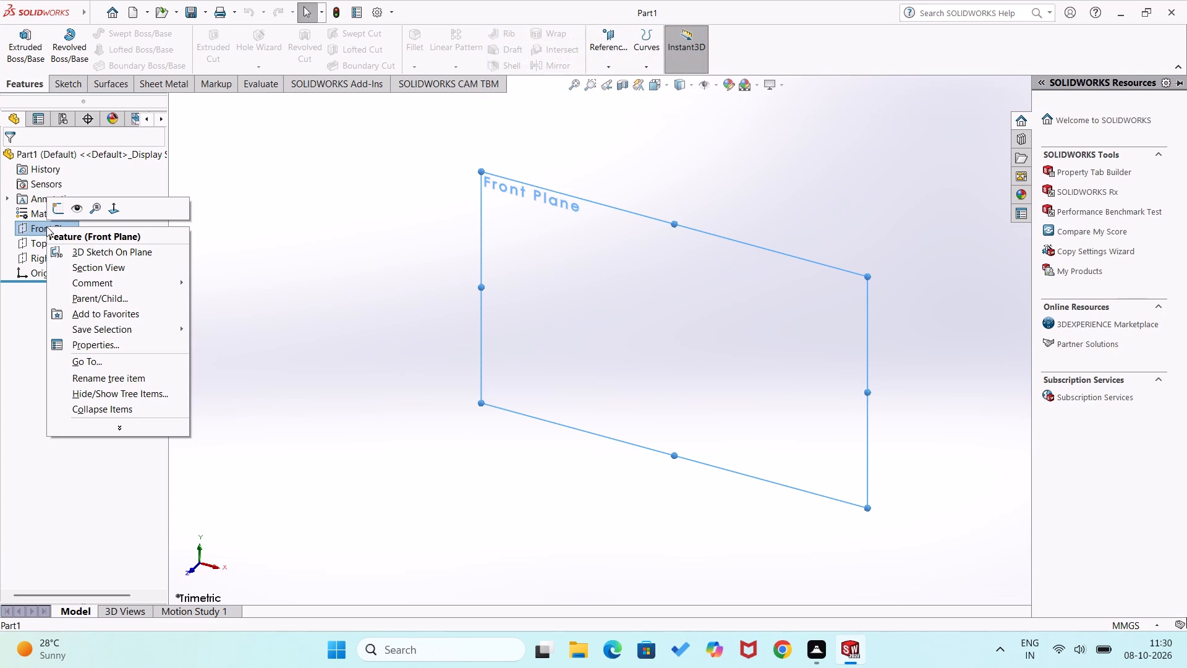
left_click(59, 207)
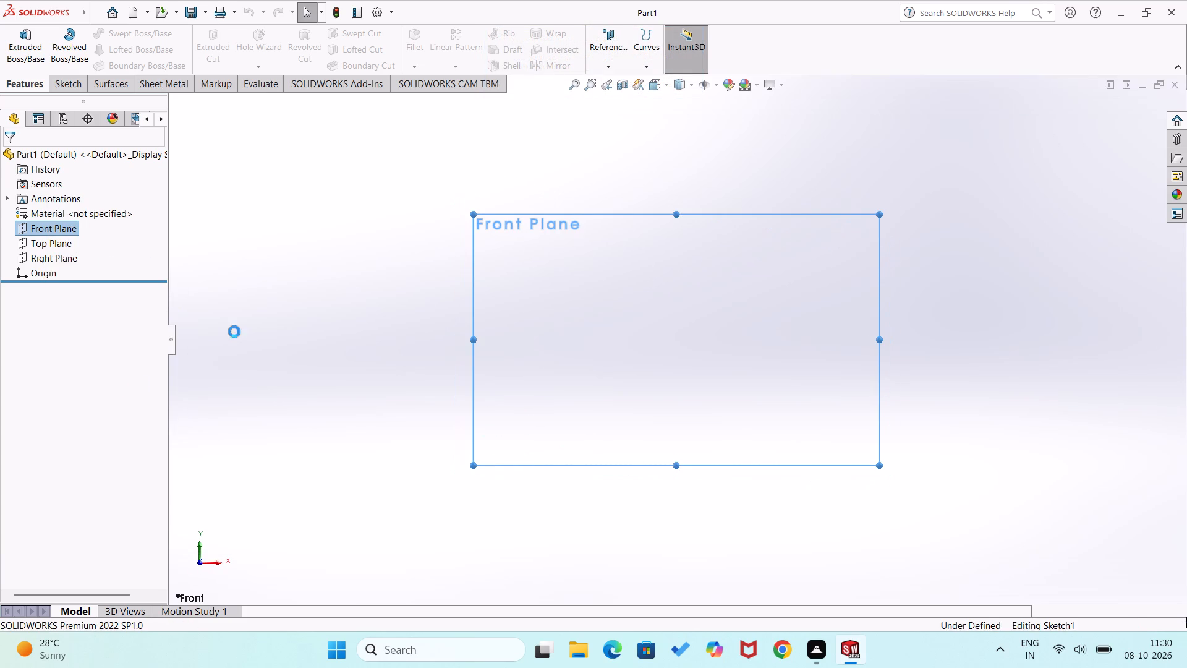
right_click_drag(525, 349, 463, 442)
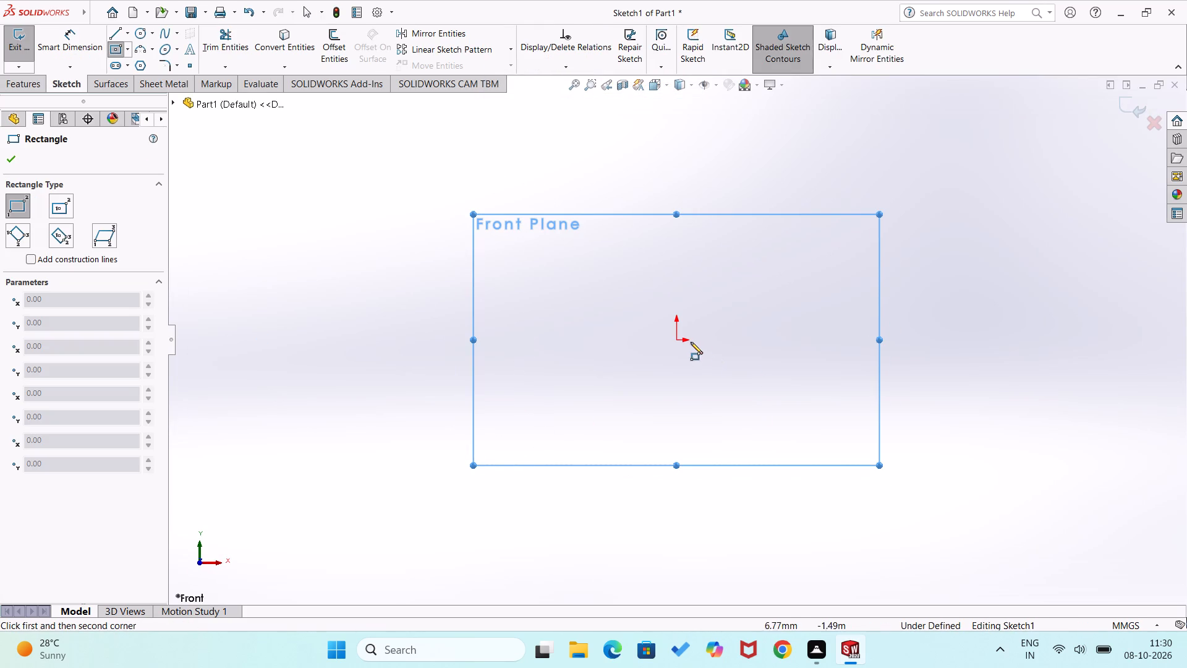
left_click(675, 341)
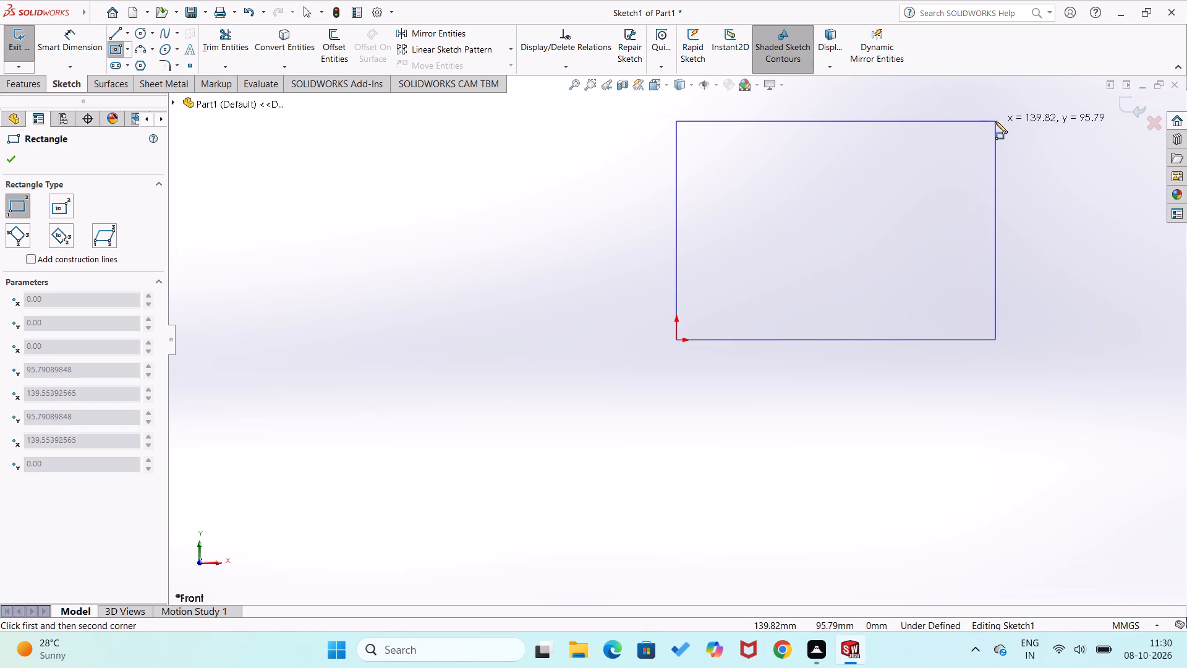
scroll(1013, 143, "up", 2)
left_click(1058, 116)
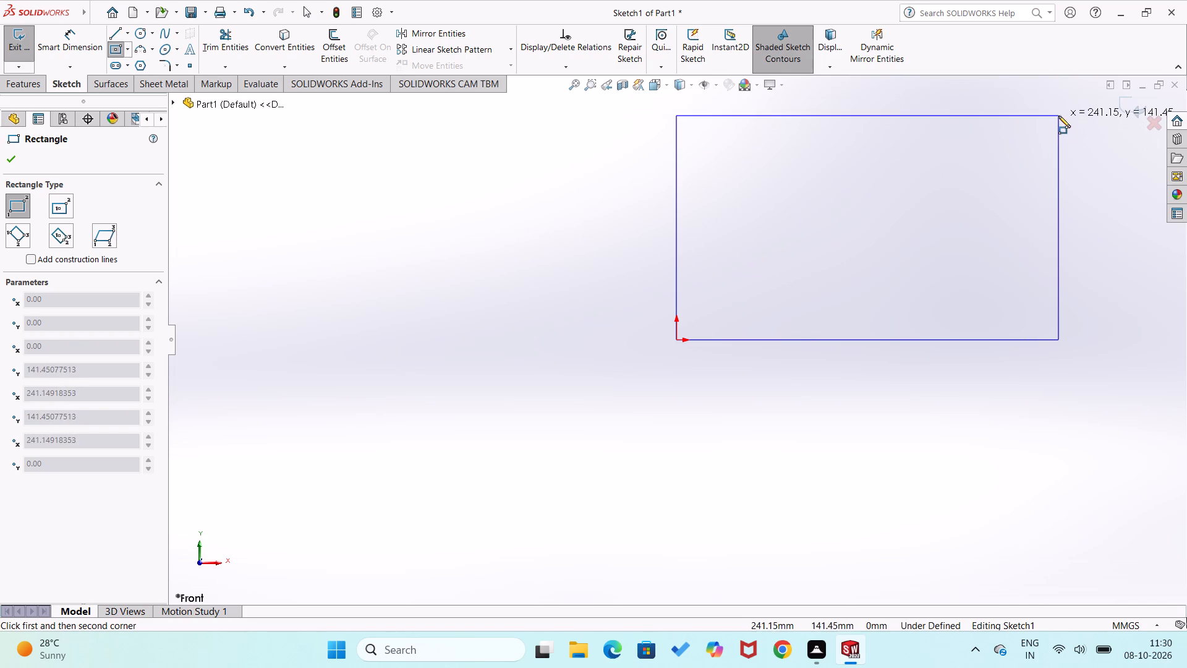
Dimension the rectangle with its bottom edge at 305 mm and its vertical edge at 178 mm.
right_click_drag(913, 456, 941, 330)
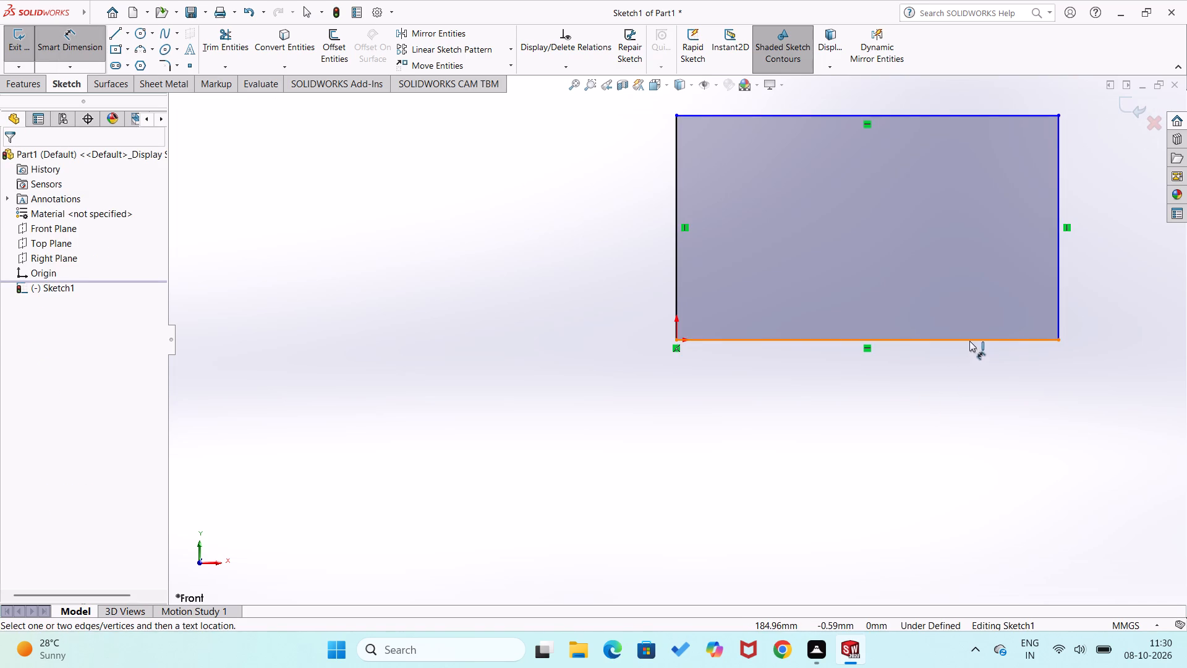
left_click(969, 341)
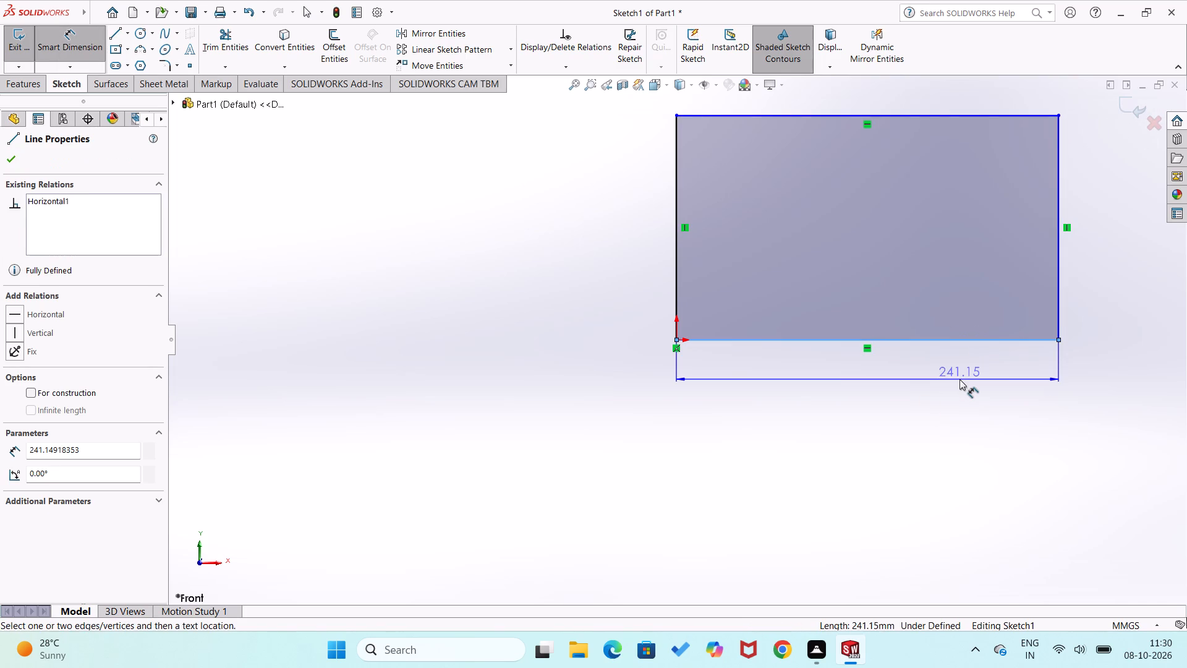
left_click(959, 379)
type("305")
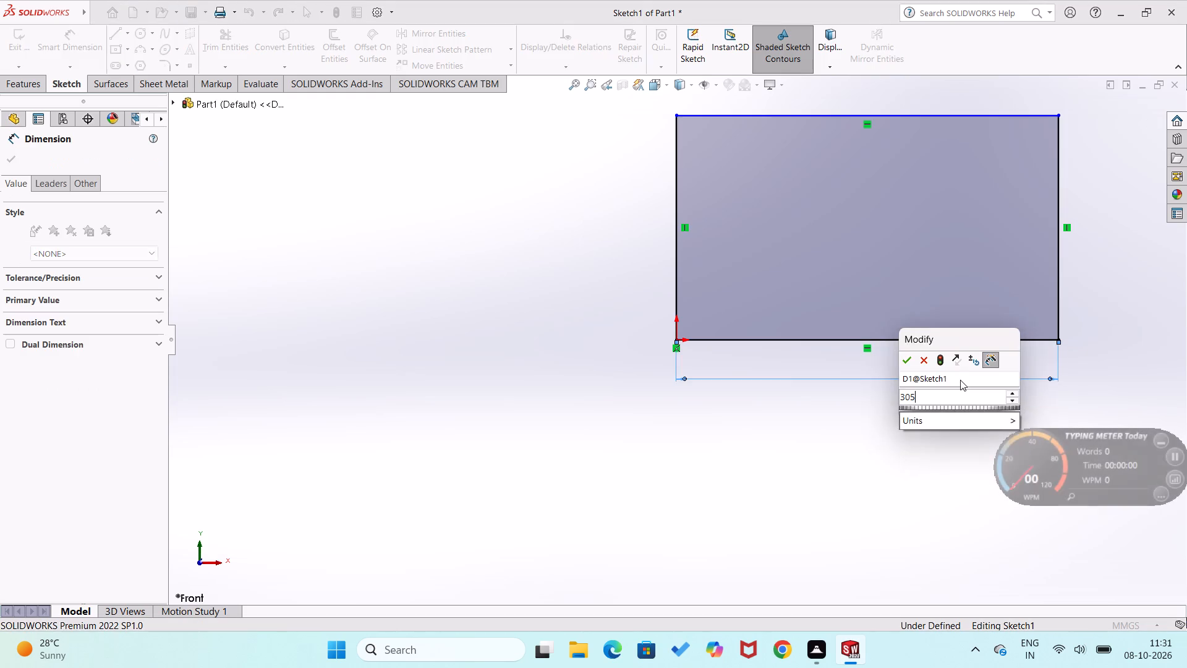
key("Return")
left_click(946, 431)
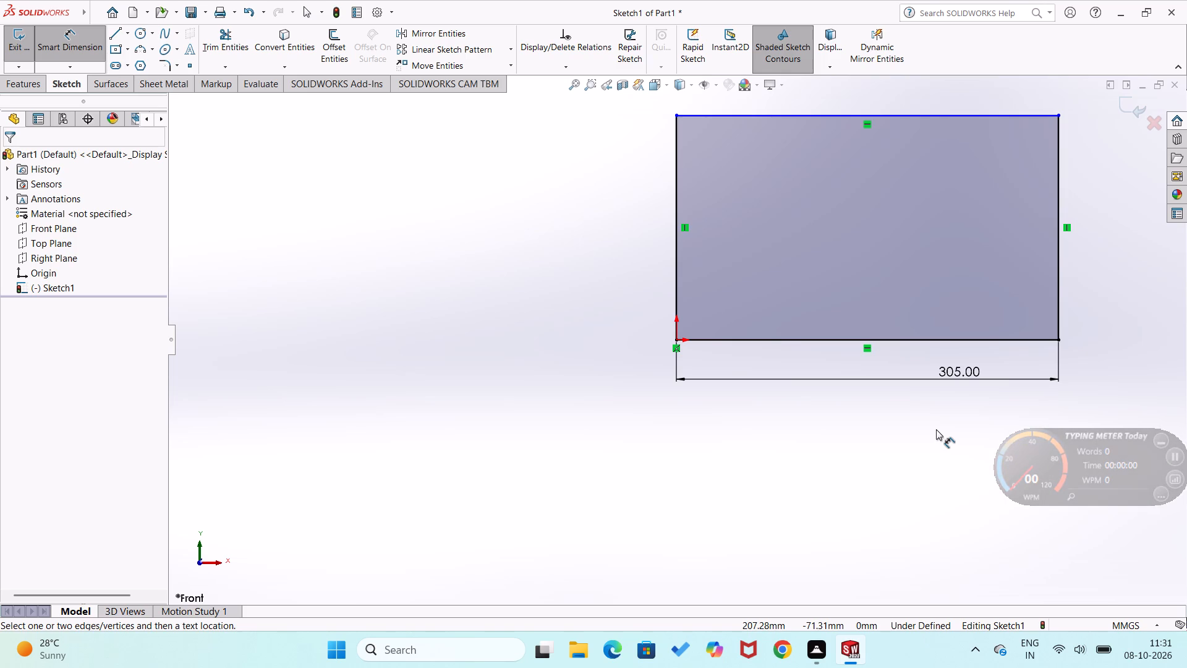
left_click(1058, 291)
left_click(1084, 291)
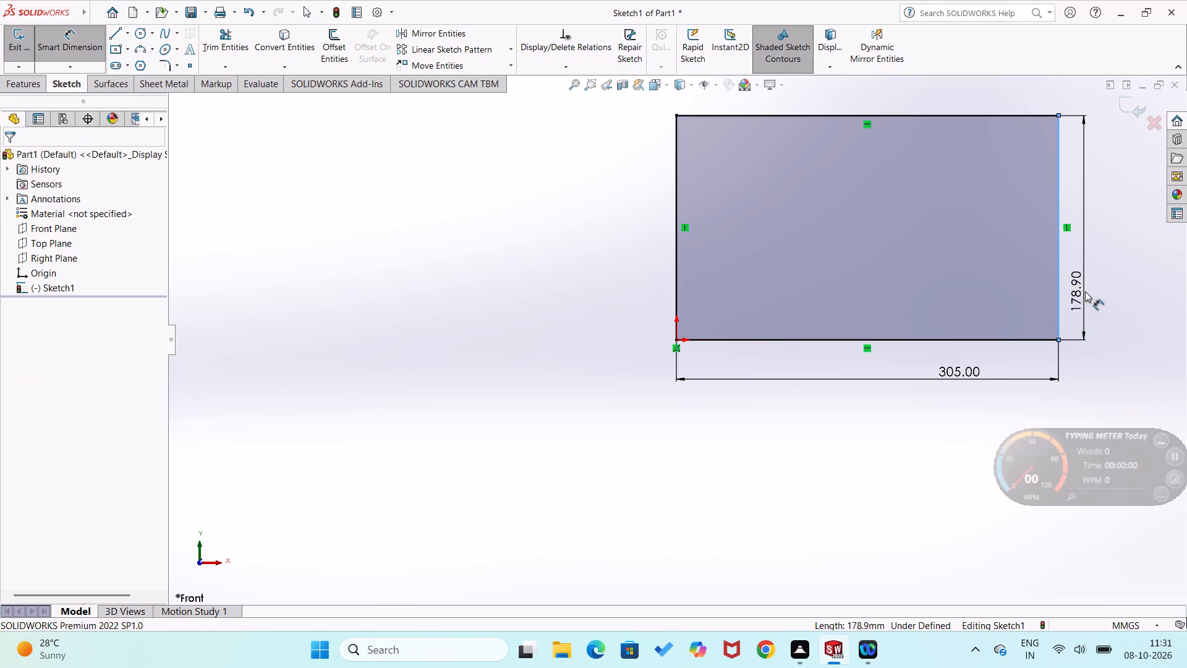
type("175")
key("BackSpace")
key("8")
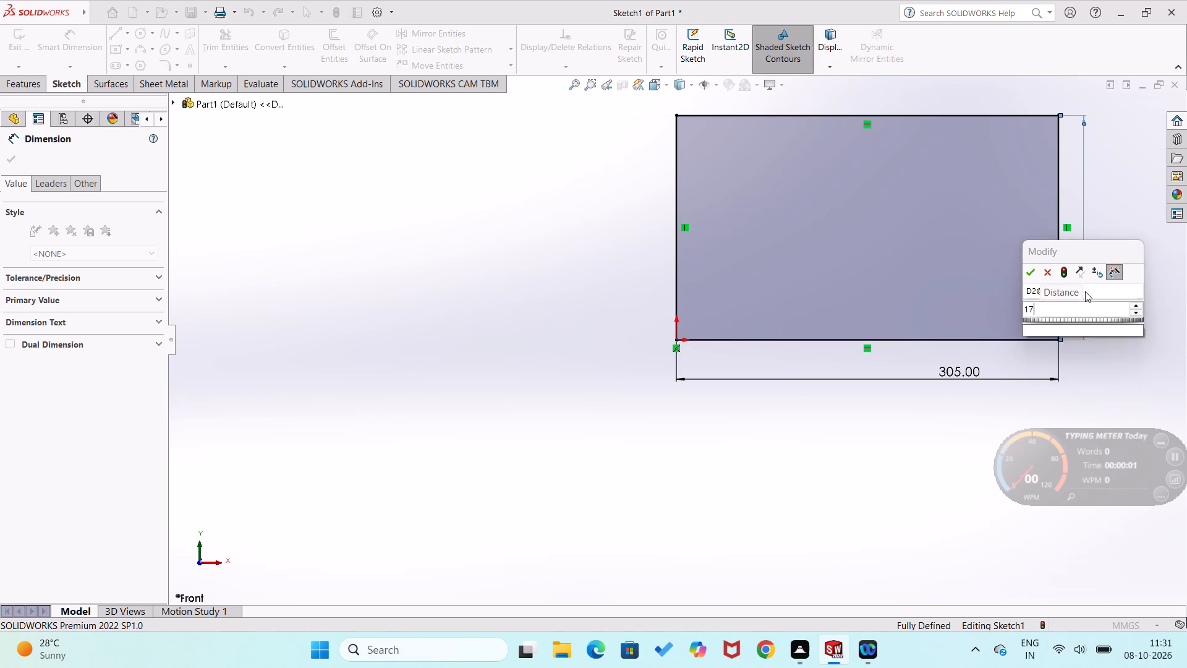
key("Return")
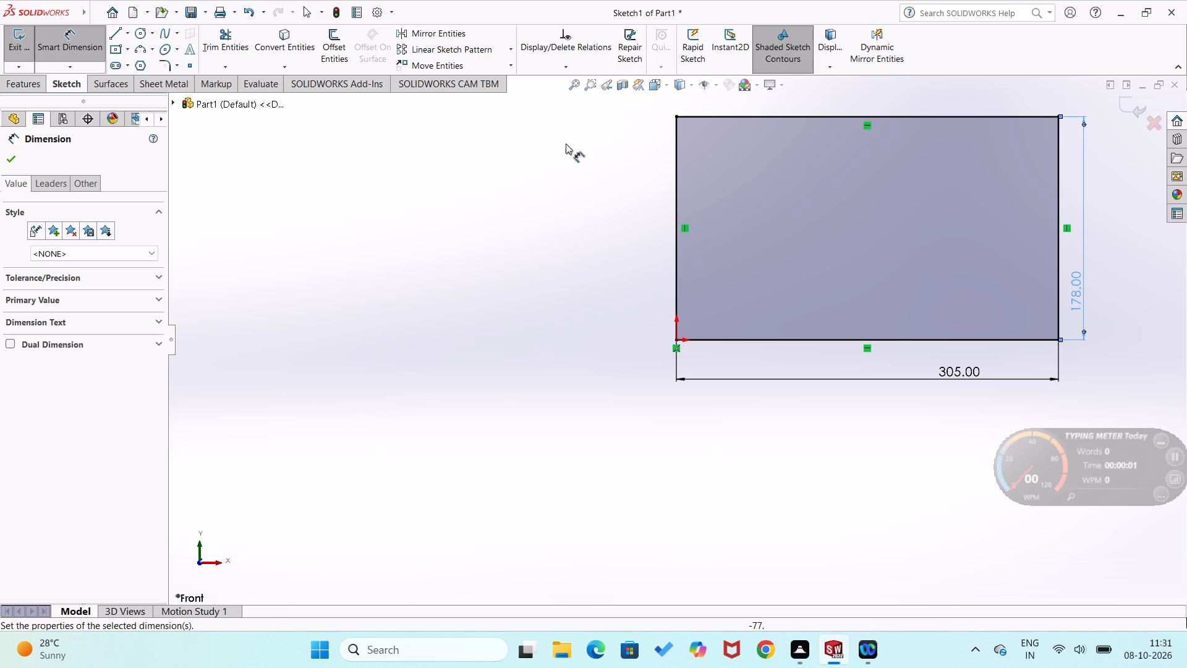
Extrude the rectangle as a blind boss with a depth of 28 mm.
left_click(32, 90)
left_click(30, 63)
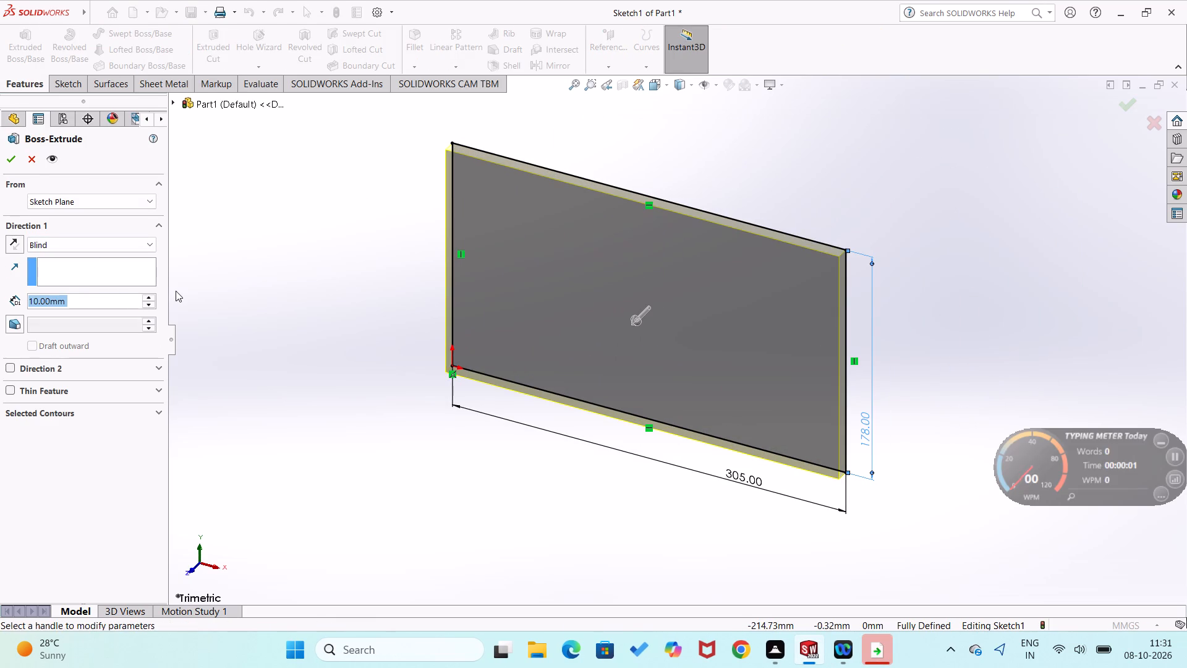
type("28")
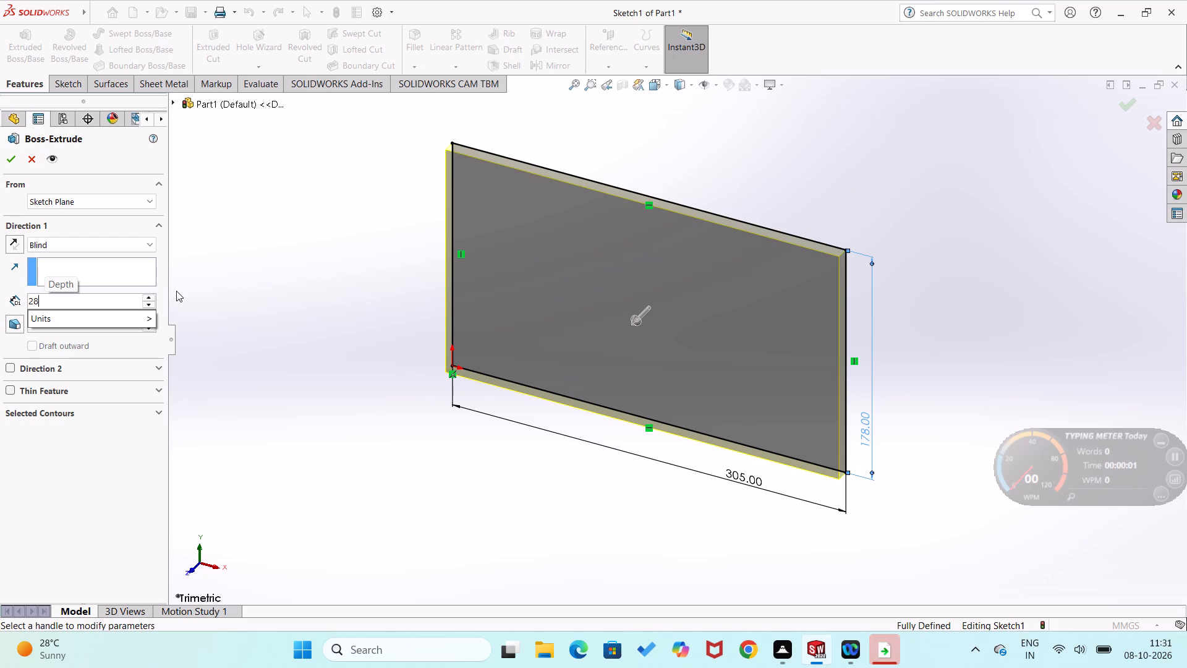
key("Return")
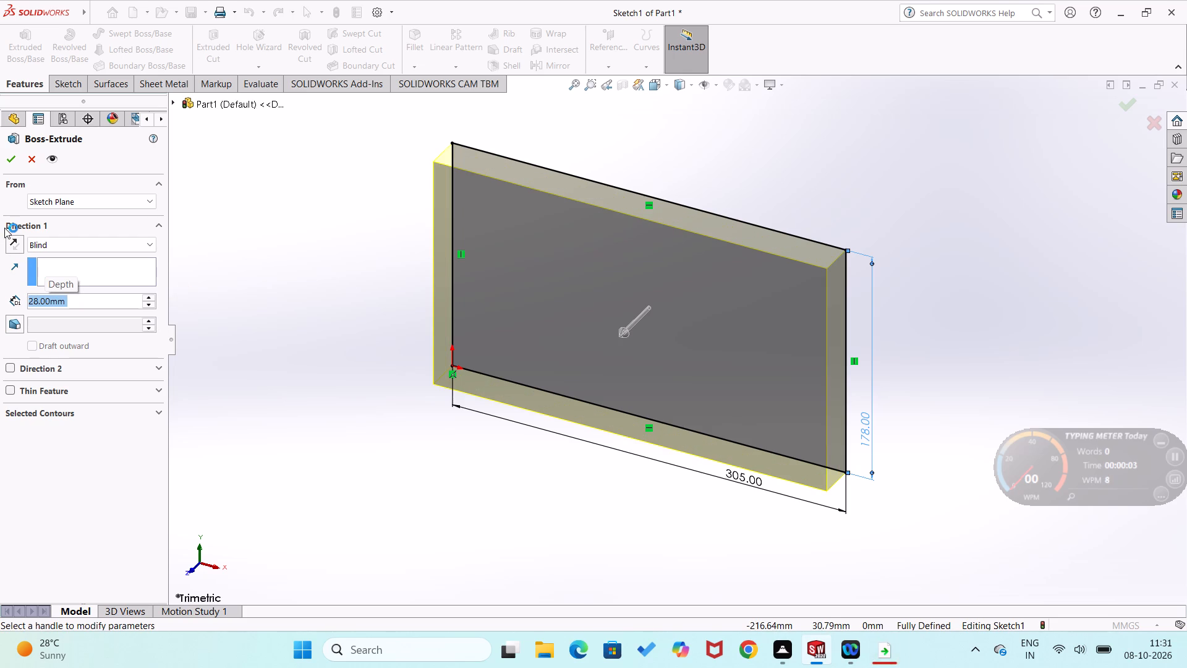
left_click(1, 244)
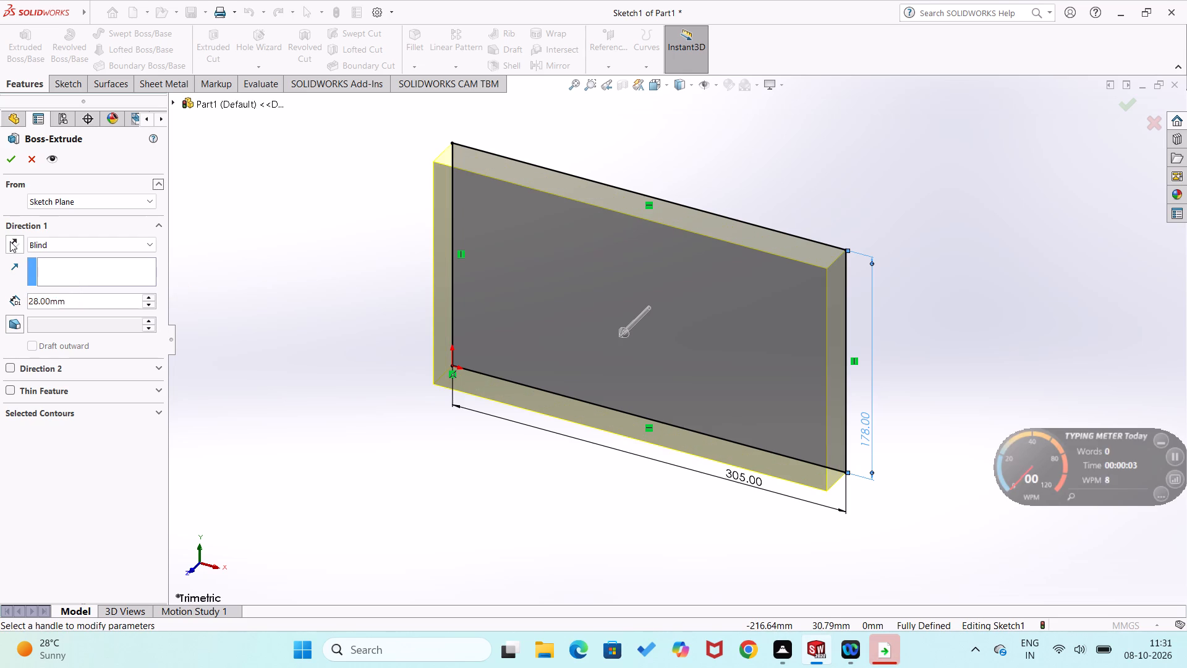
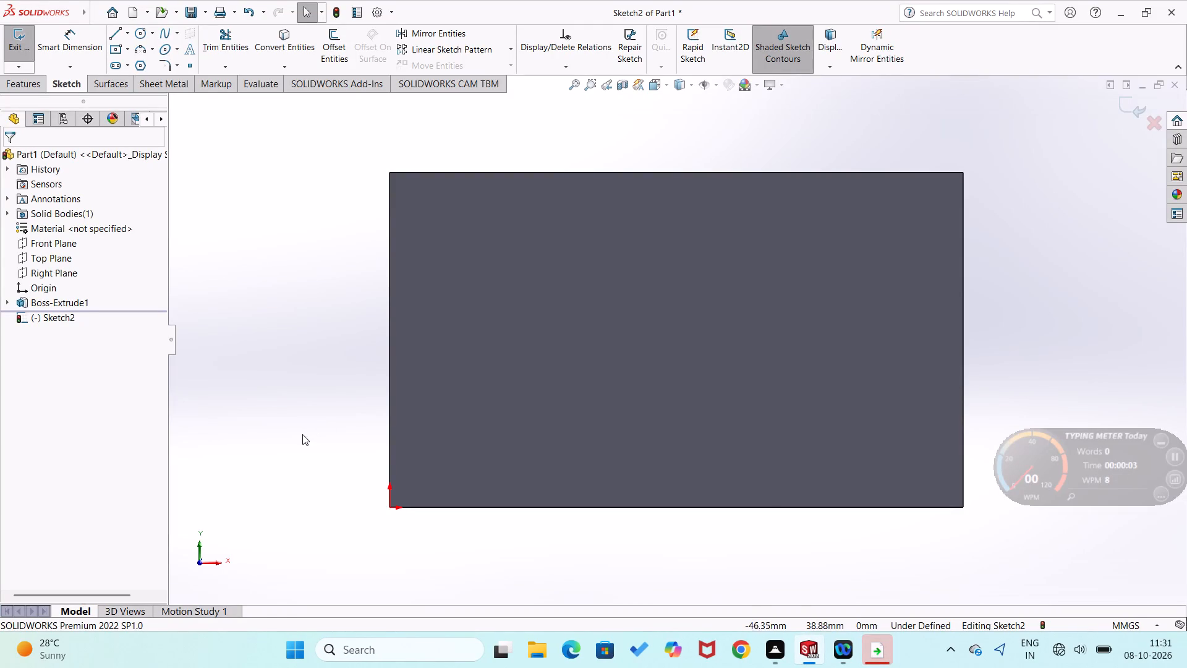
Sketch a circle near each plate corner, radii about 9.5 mm lower-left, 11.9 mm upper-left, 8.9 mm lower-right and 6.5 mm upper-right.
right_click_drag(308, 434, 355, 450)
right_click_drag(312, 469, 380, 467)
left_click(443, 466)
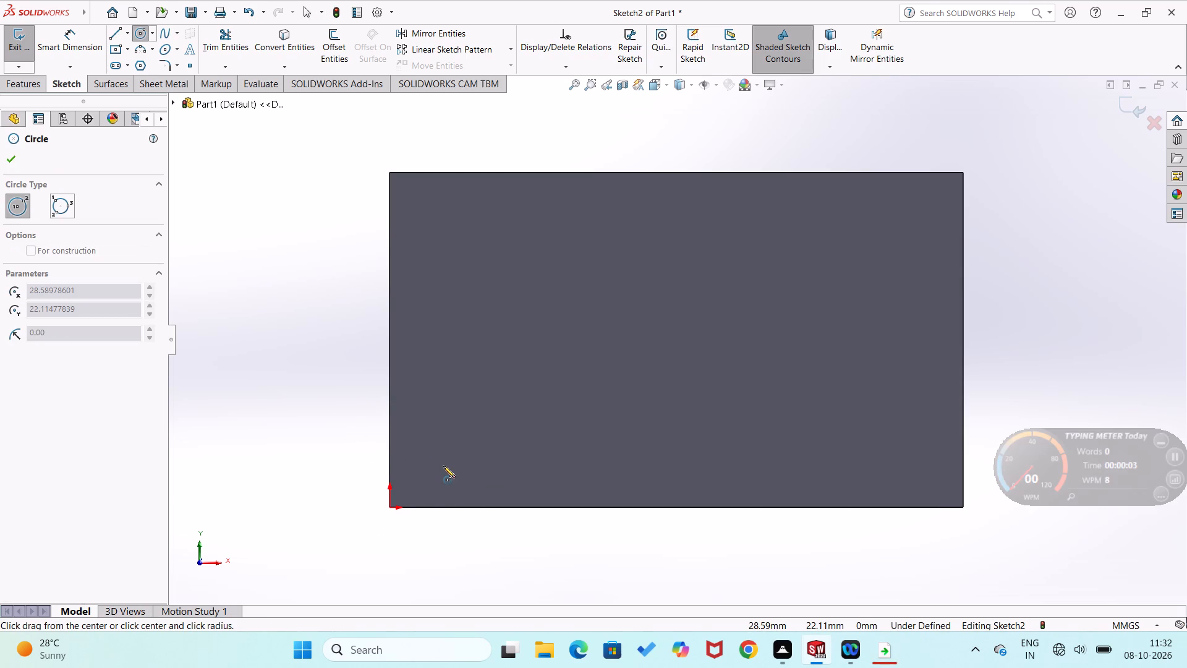
left_click(446, 484)
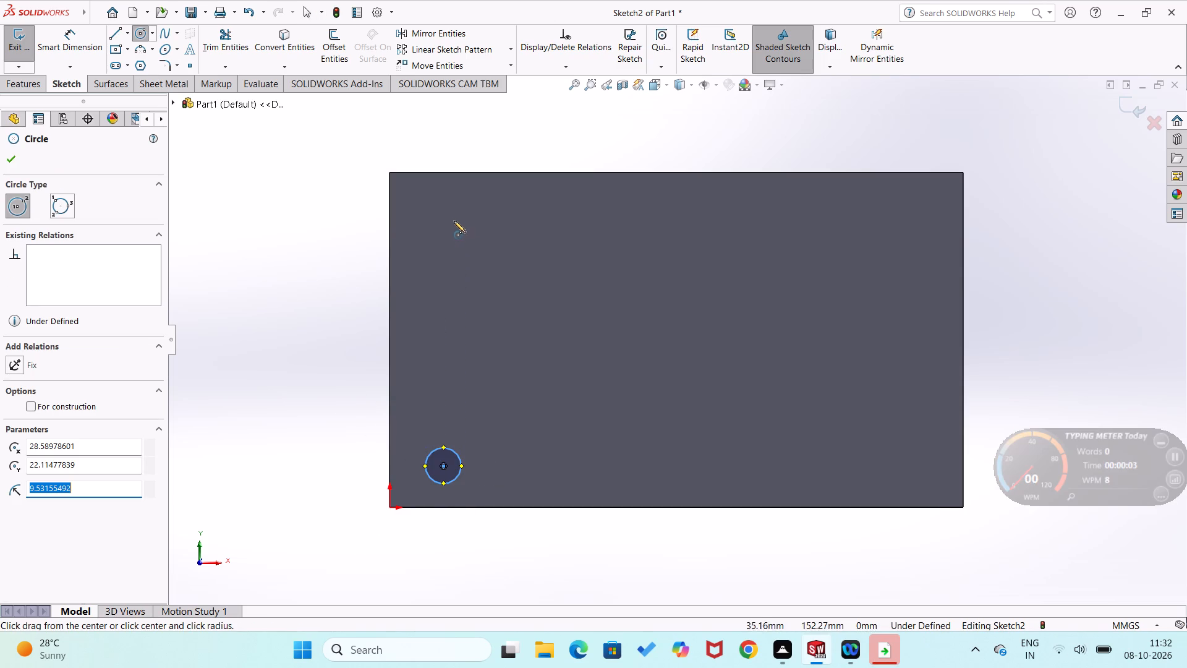
left_click(444, 220)
left_click(449, 242)
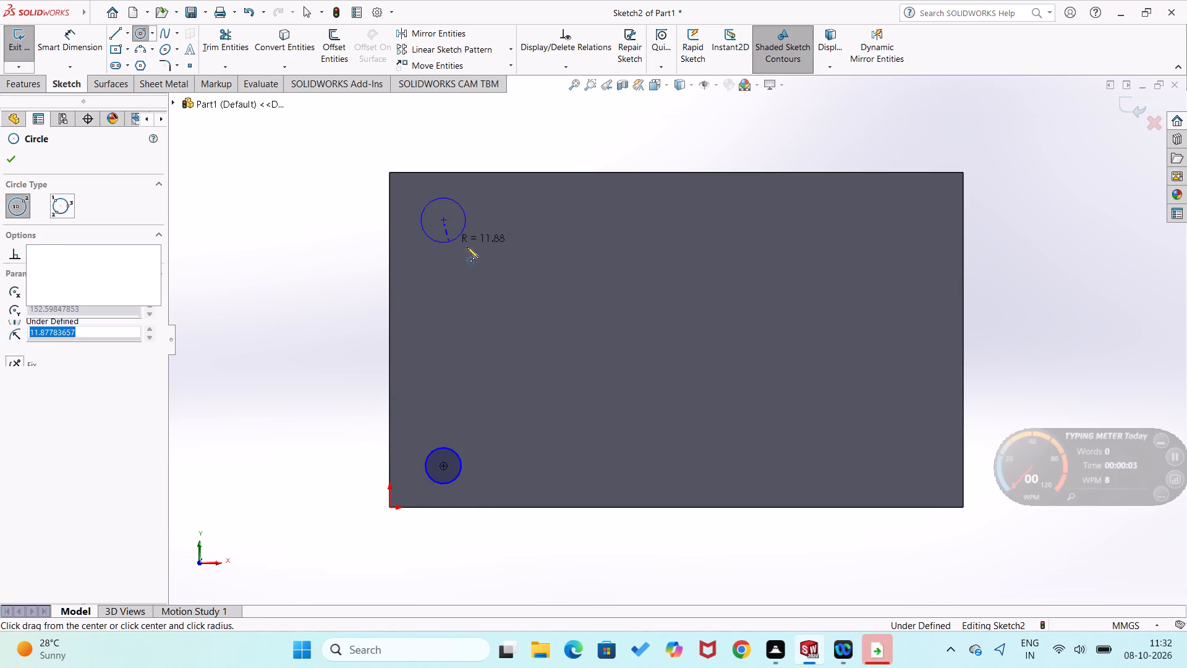
left_click(916, 463)
left_click(914, 482)
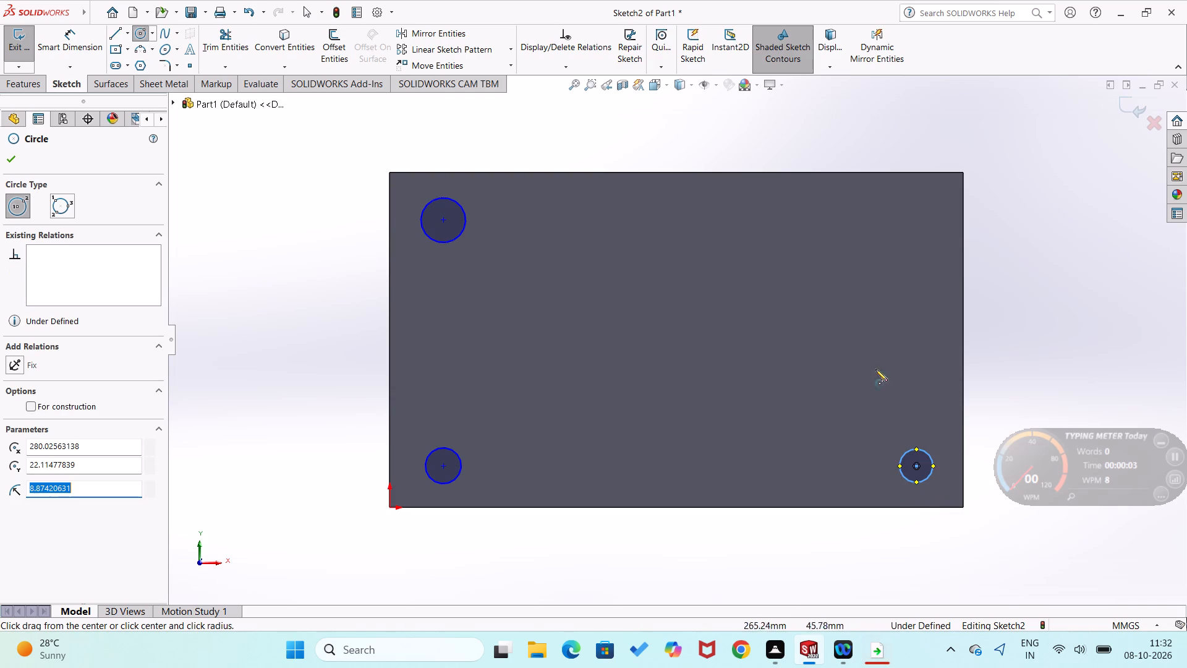
left_click(914, 215)
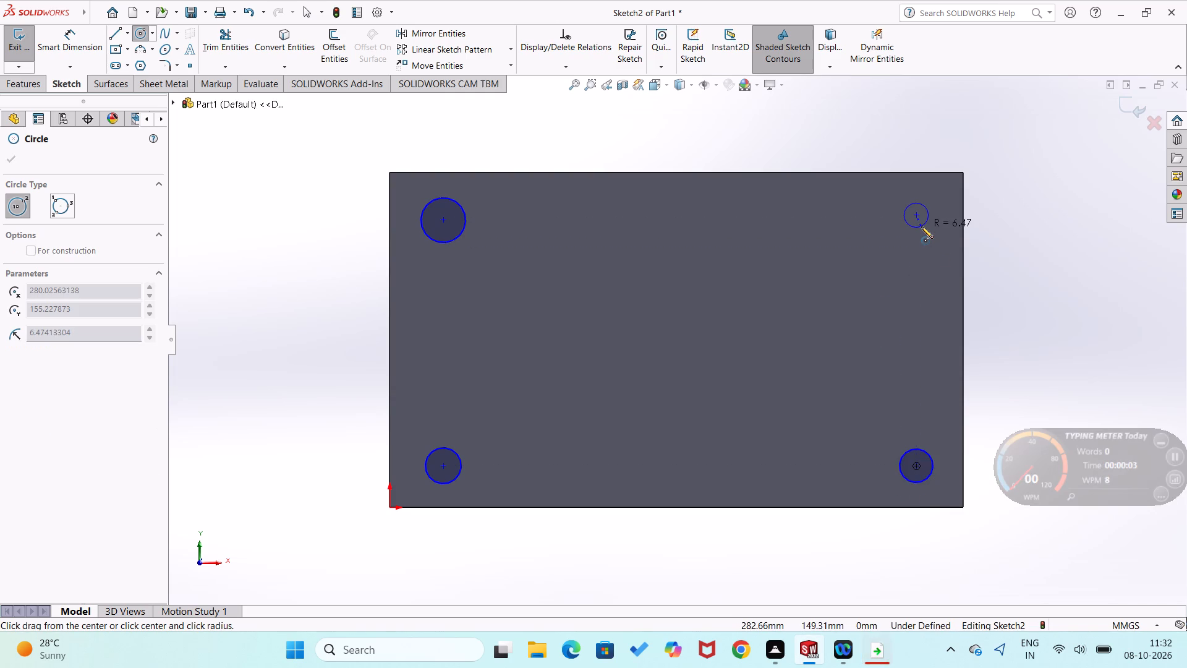
left_click(921, 226)
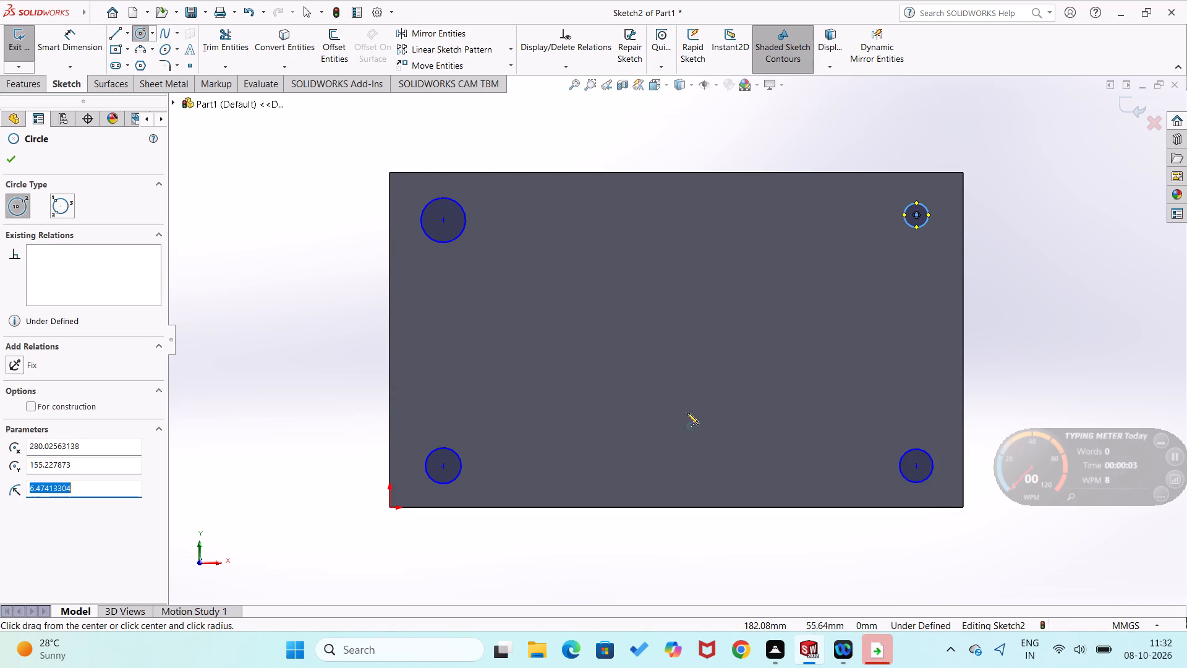
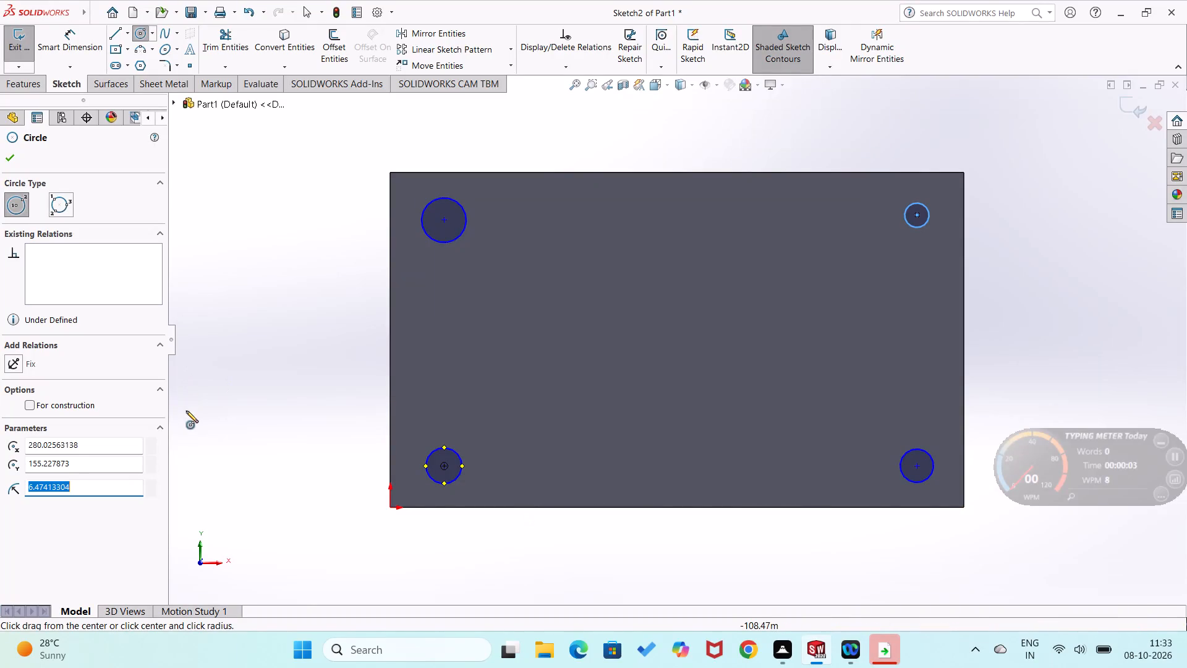
Dimension the vertical distance between the two left circles' centres as 92 mm.
right_click_drag(243, 458, 243, 327)
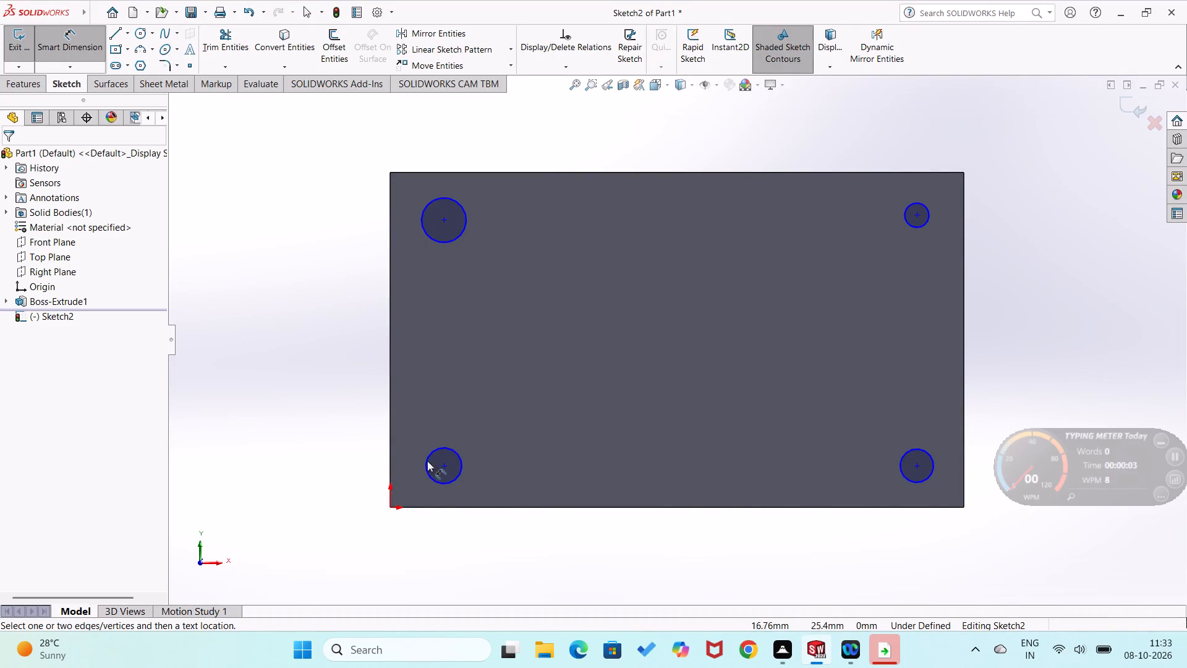
left_click(446, 465)
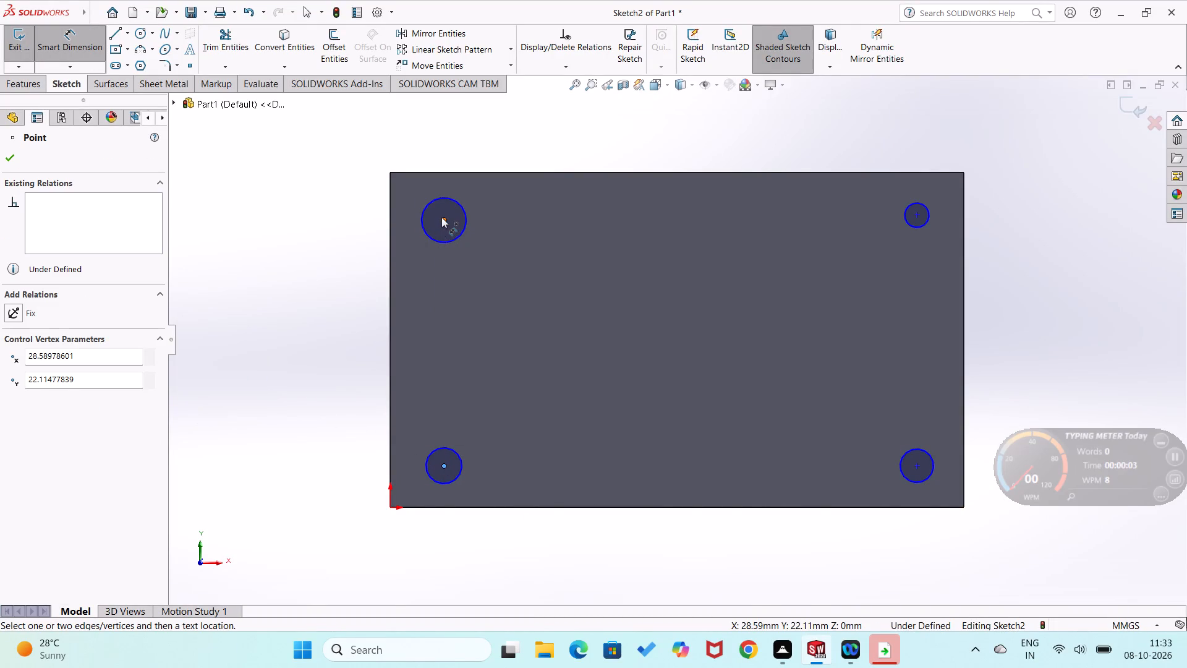
left_click(441, 217)
left_click(328, 292)
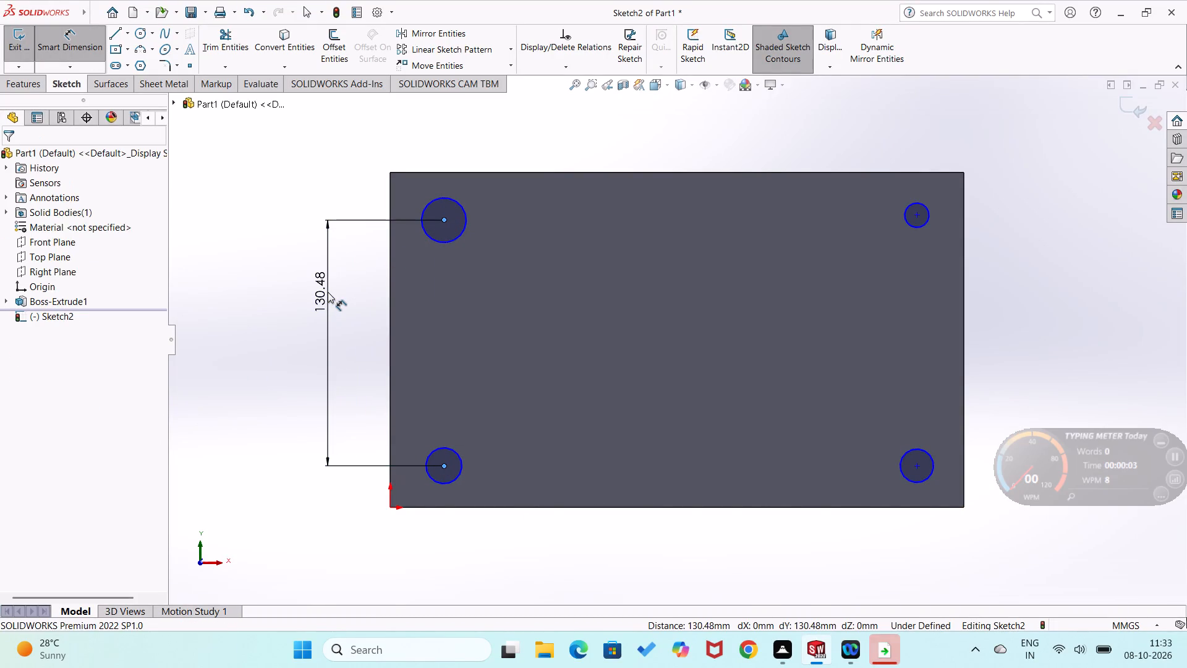
type("92")
key("Return")
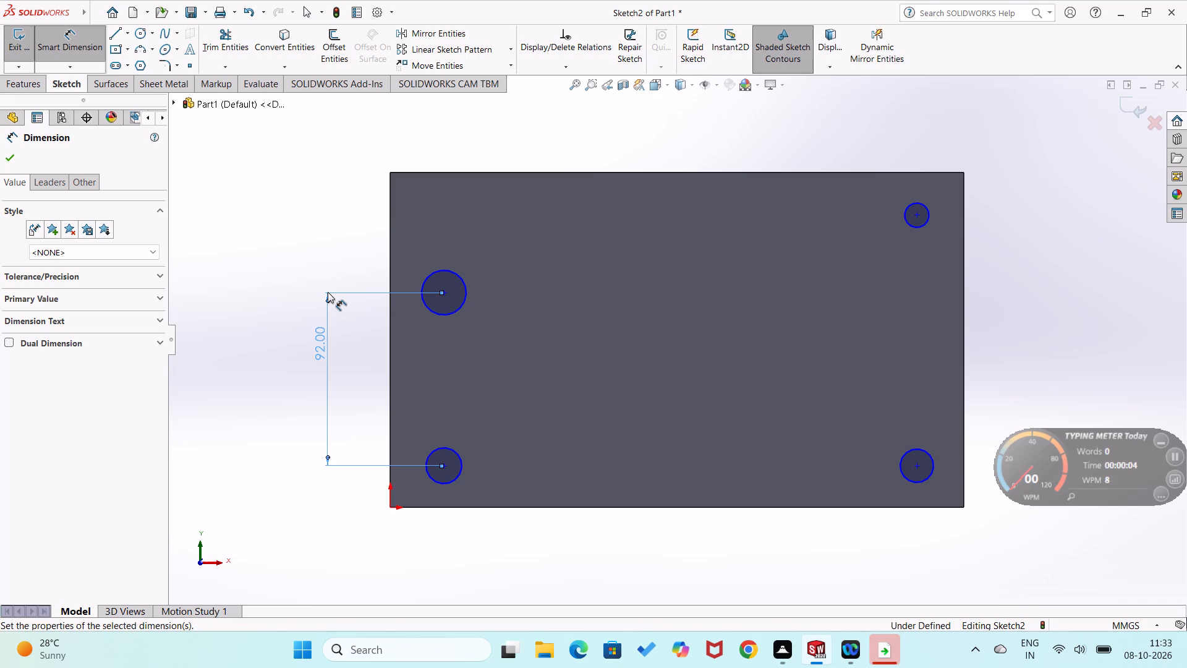
left_click(278, 374)
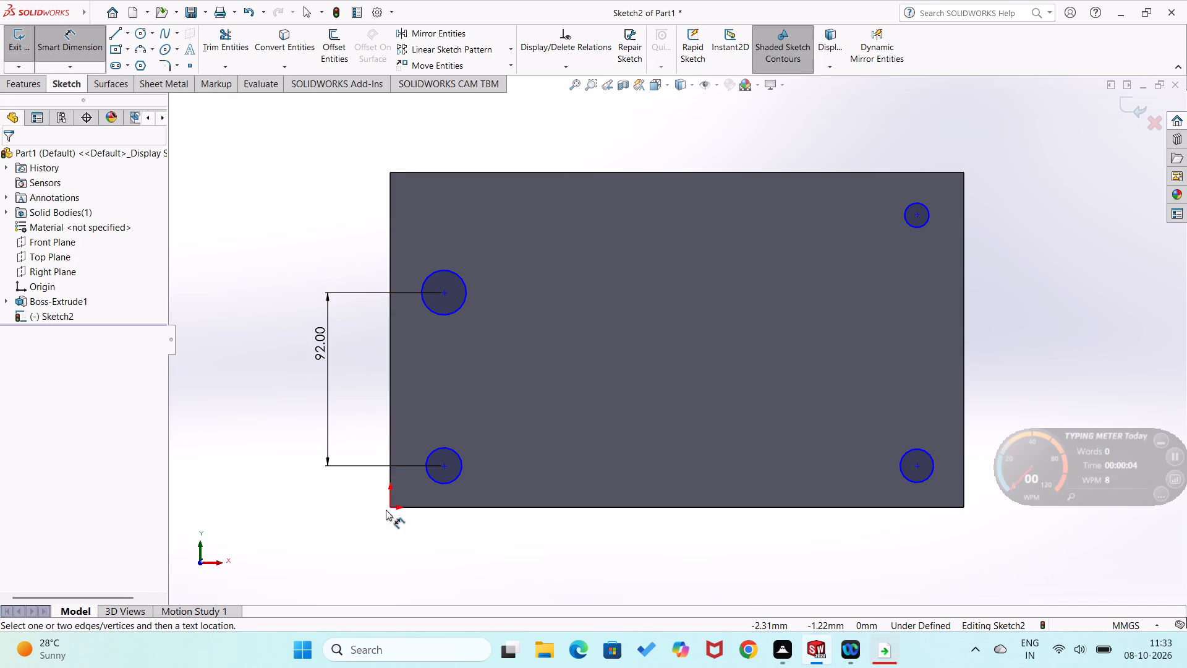
Dimension the lower-left circle's centre 43 mm vertically above the origin at the plate's corner.
left_click(388, 509)
left_click(441, 467)
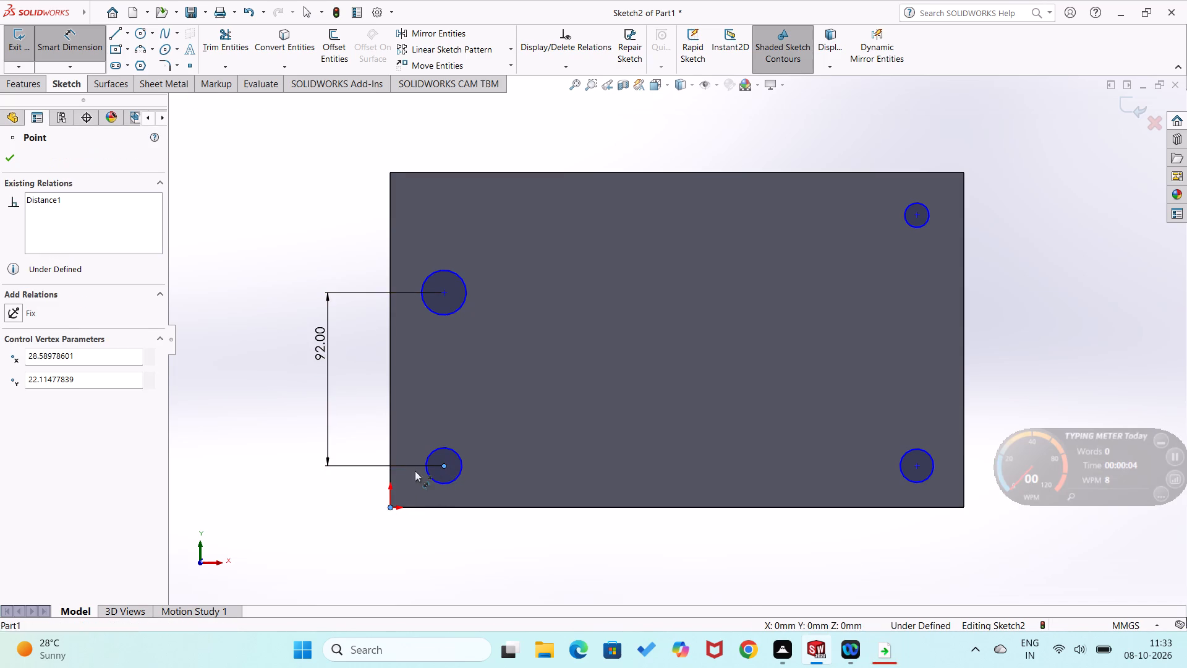
left_click(365, 483)
type("43")
key("Return")
left_click(273, 466)
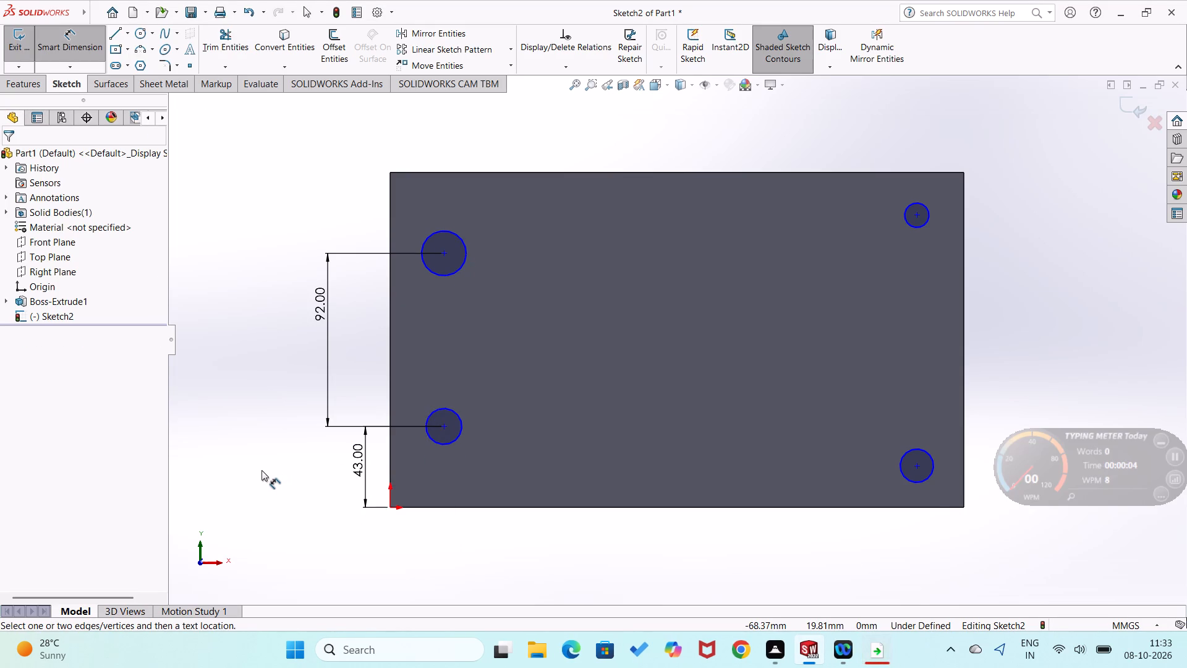
Dimension the lower-left and upper-left circles to a diameter of 14 mm each.
left_click(456, 437)
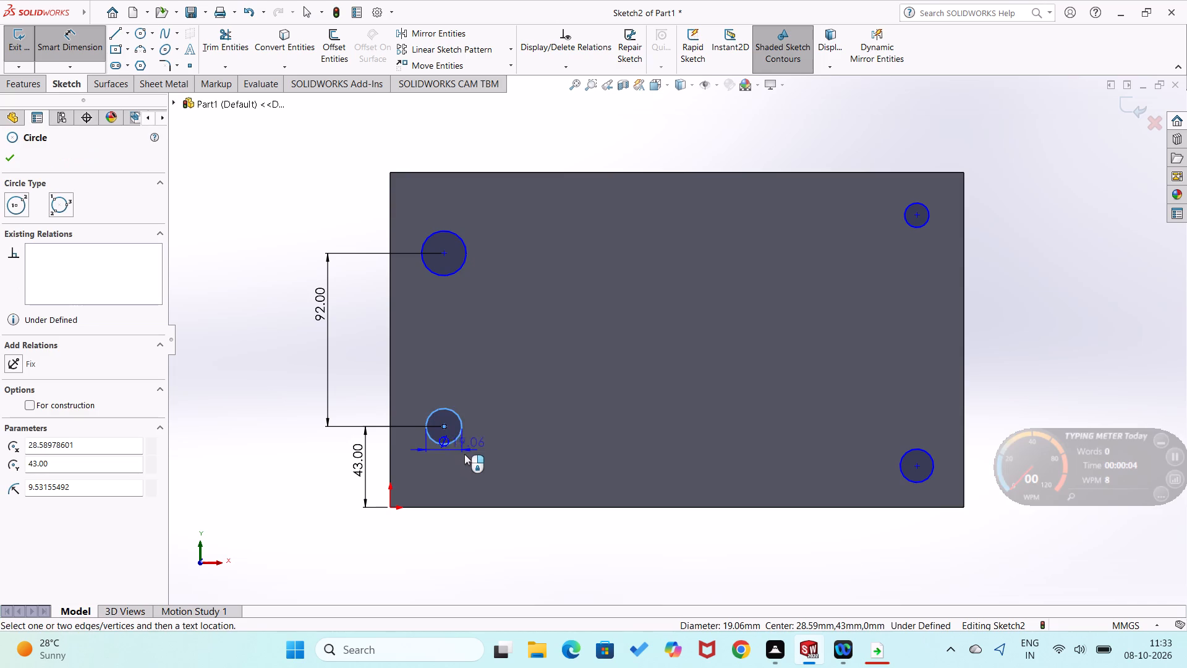
left_click(470, 460)
key("1")
key("4")
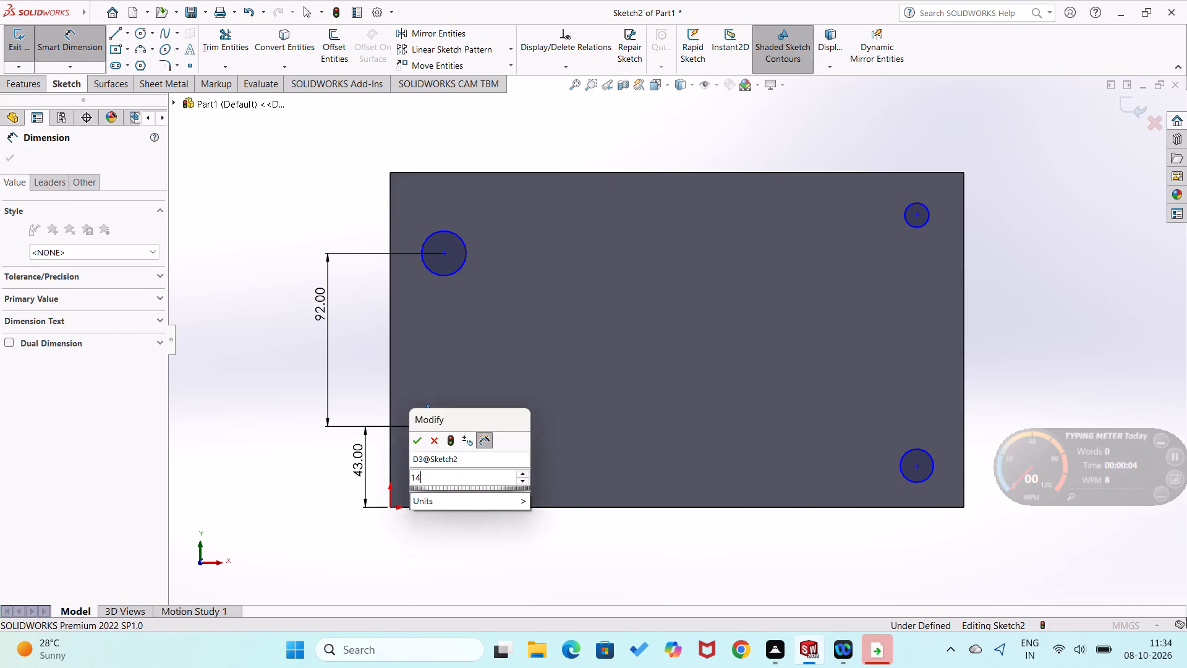
key("Return")
left_click(456, 270)
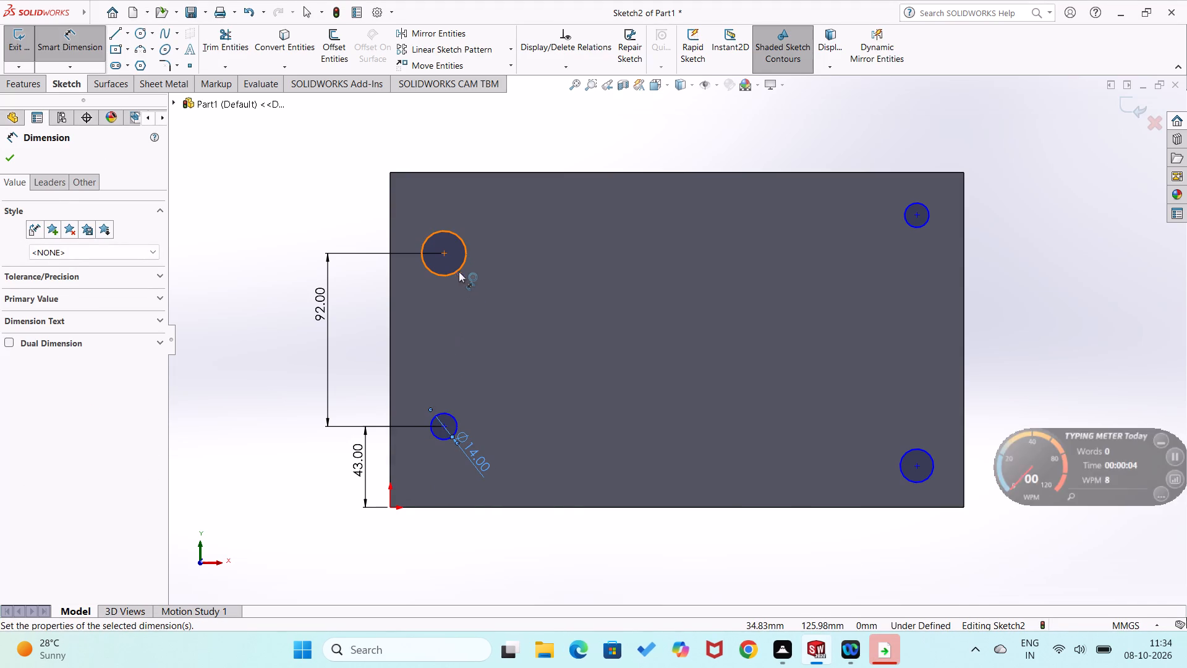
left_click(479, 285)
type("14")
key("Return")
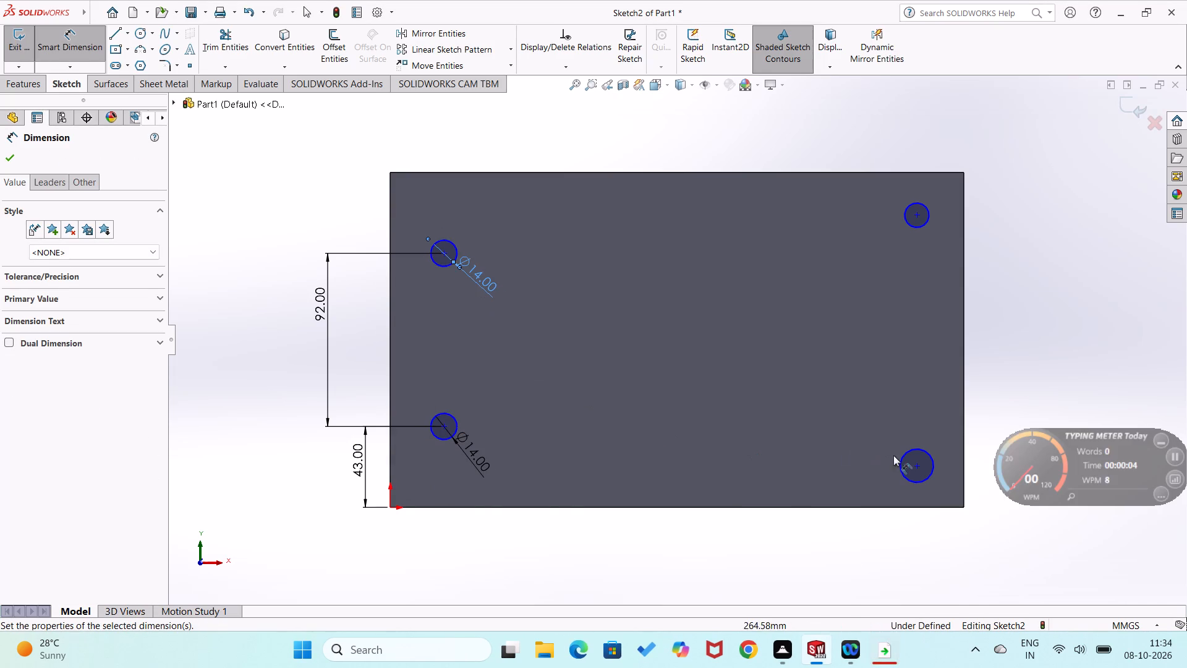
Dimension the lower-right and upper-right circles to a diameter of 14 mm each.
left_click(899, 456)
left_click(928, 429)
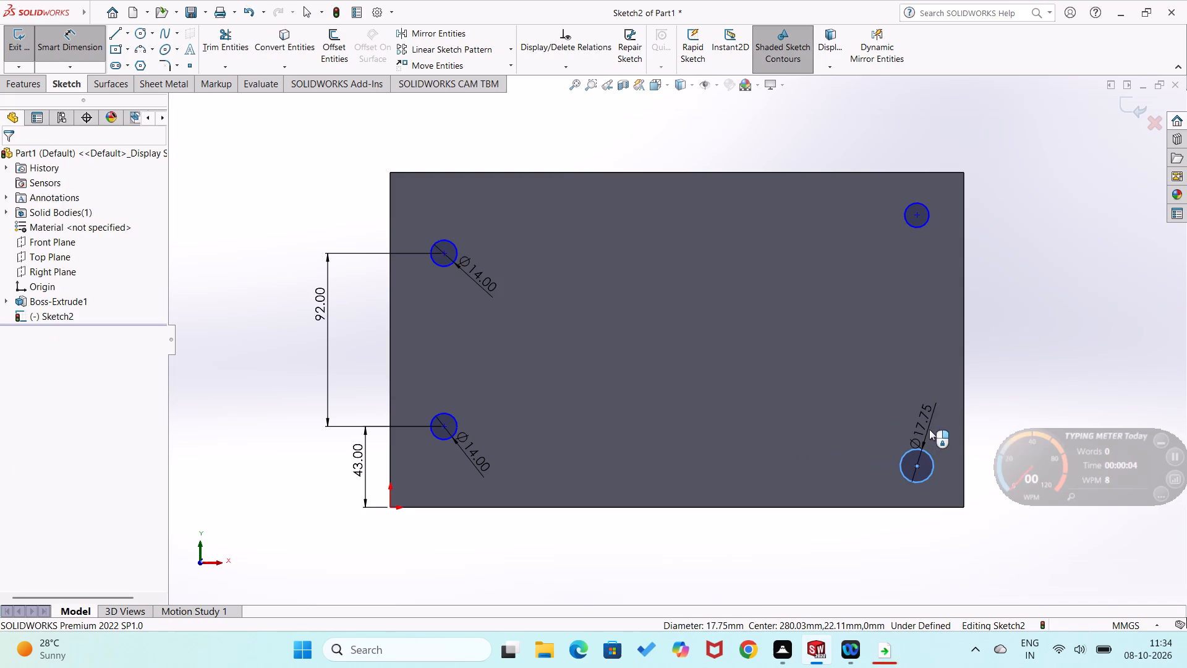
type("14")
key("Return")
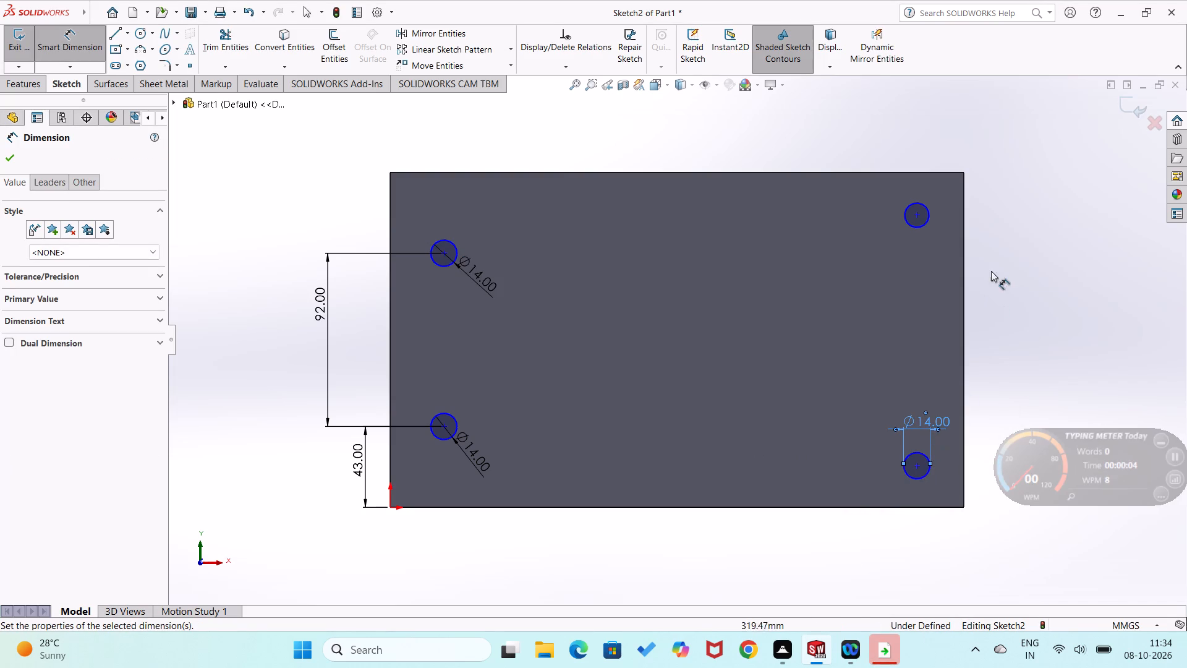
left_click(927, 228)
left_click(925, 222)
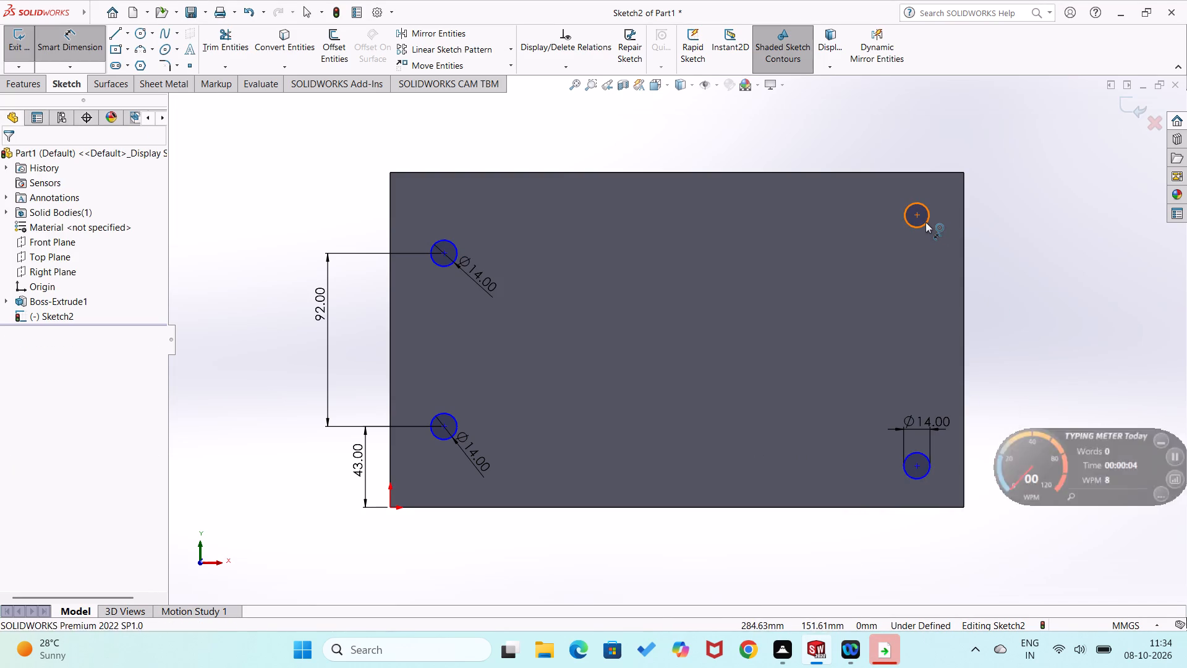
left_click(981, 223)
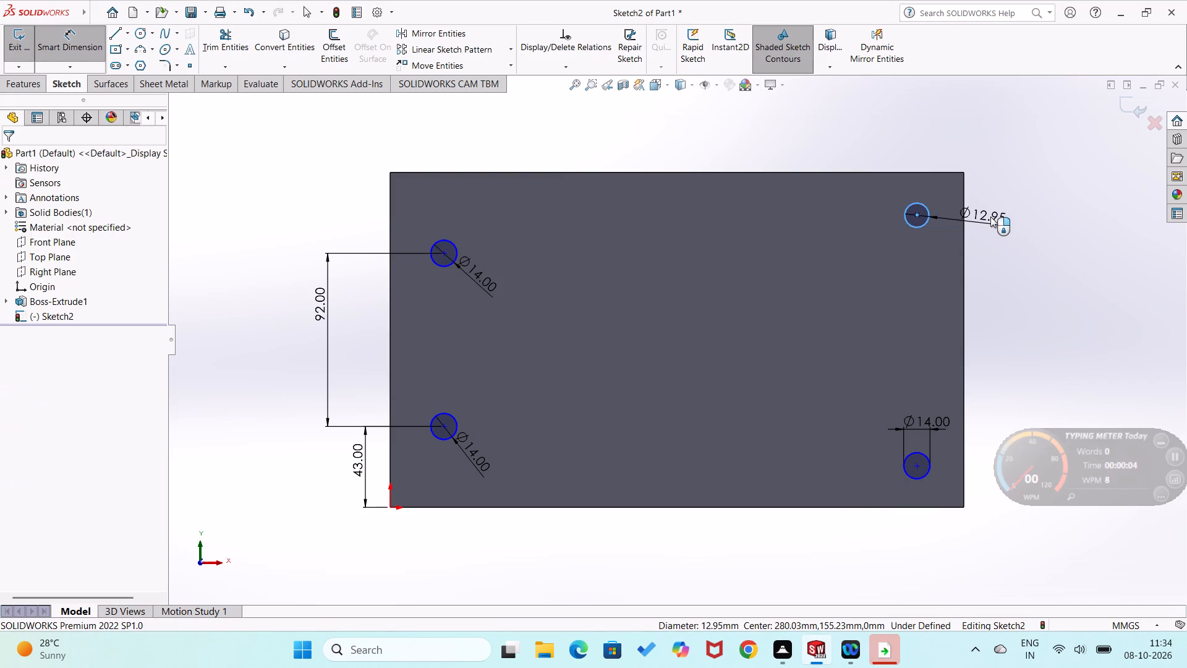
type("14")
key("Return")
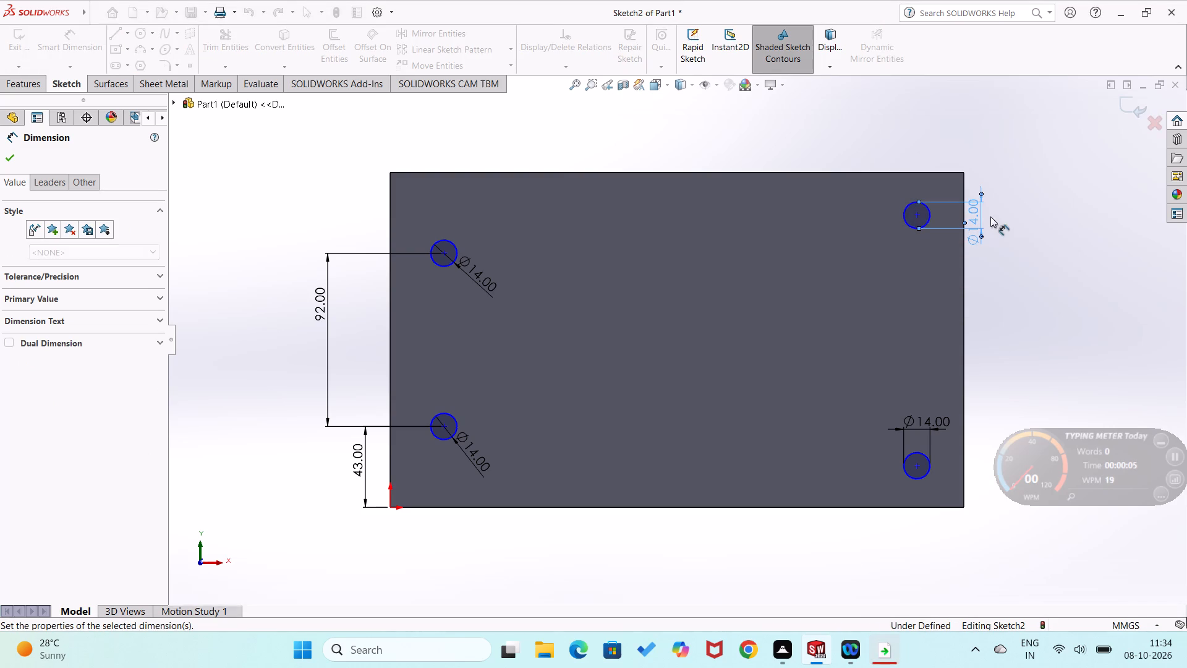
left_click(1005, 283)
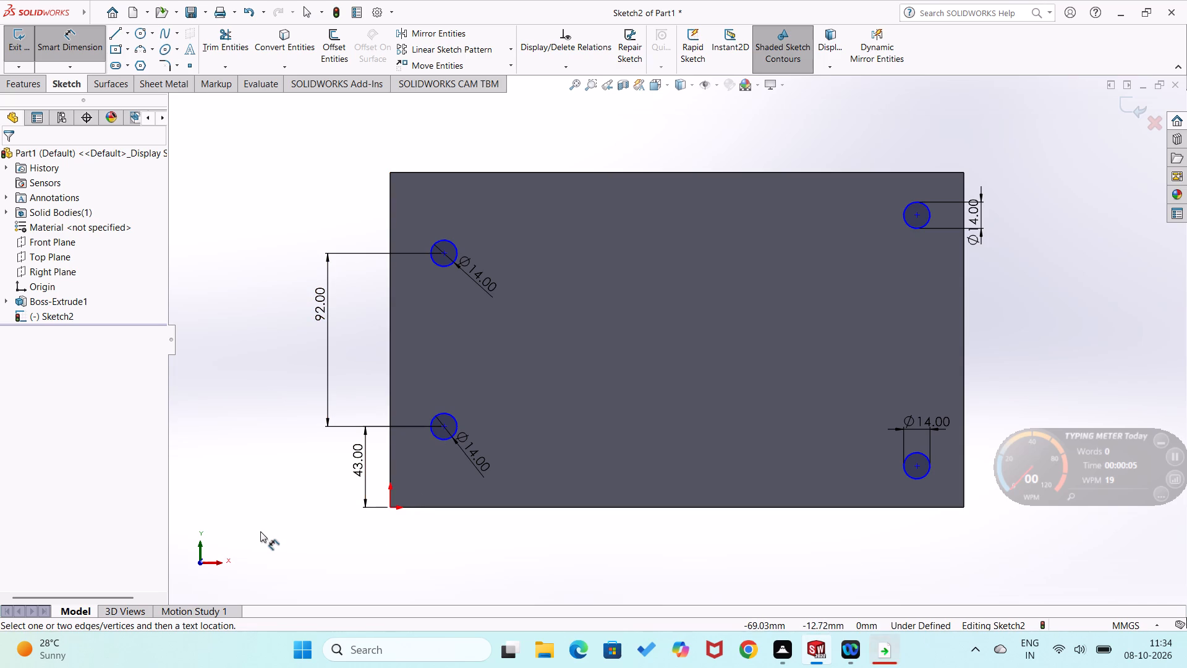
Dimension the lower-left circle's centre 20 mm horizontally from the origin.
left_click(388, 507)
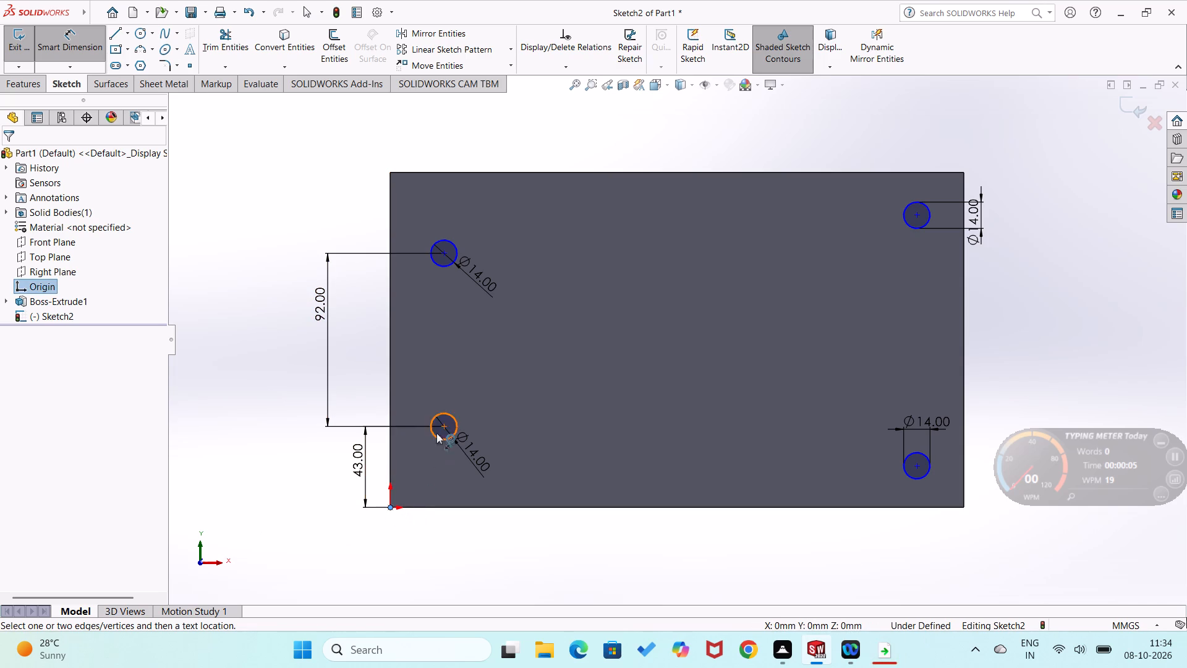
left_click(441, 424)
left_click(436, 546)
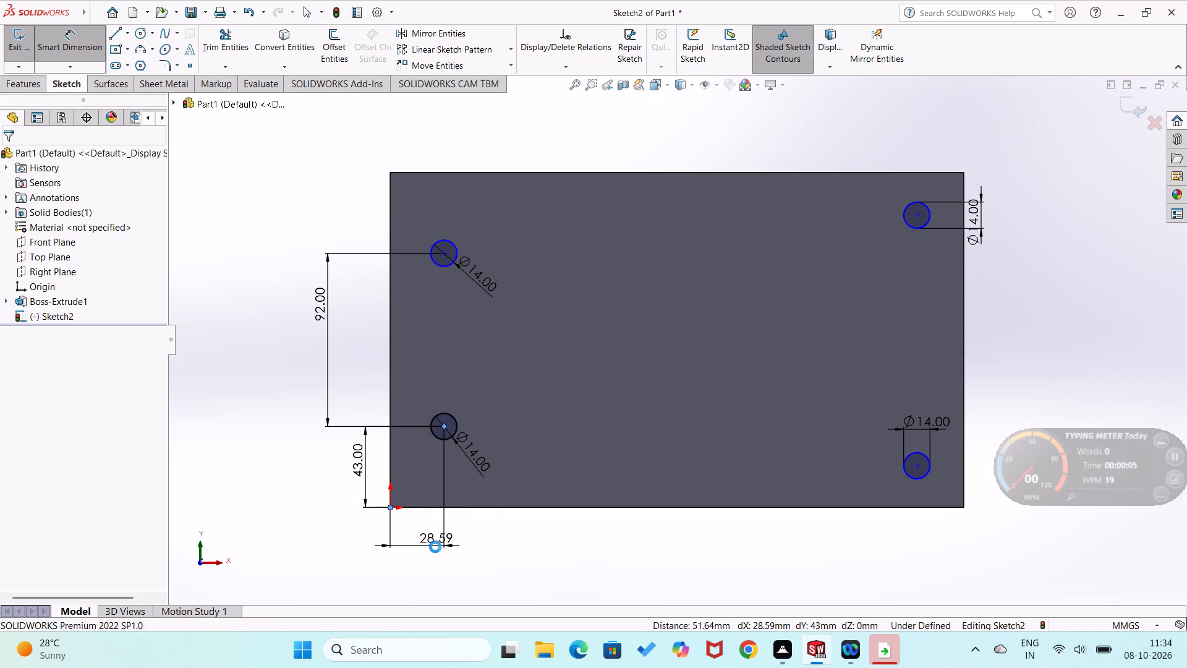
type("20")
key("Return")
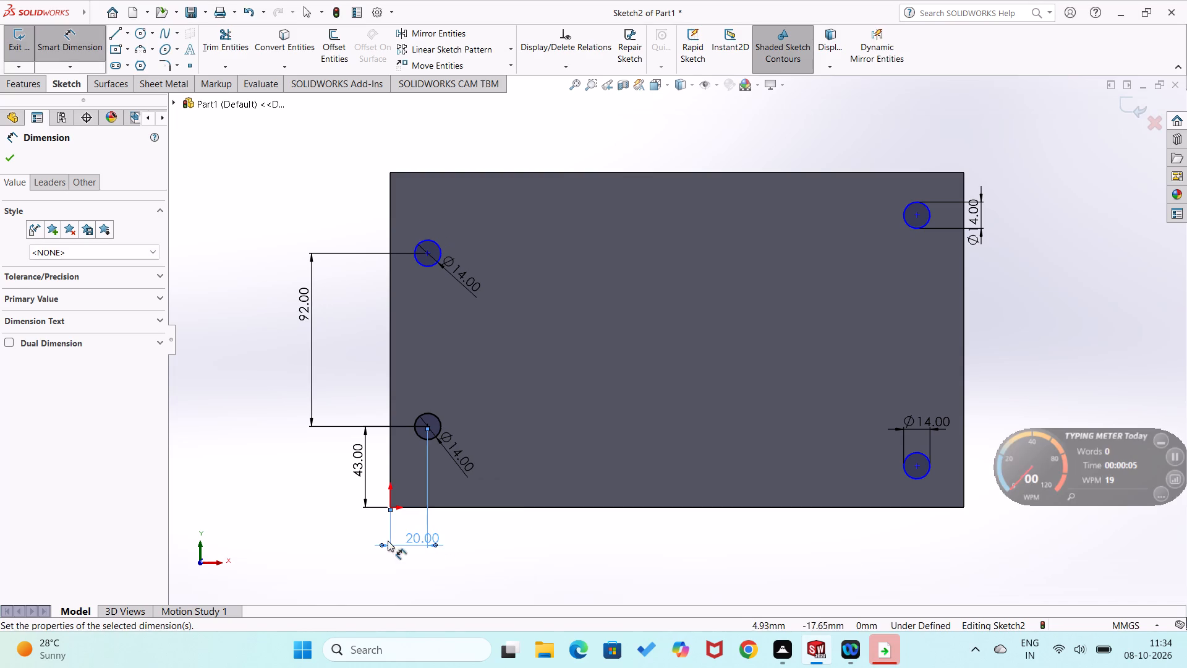
left_click(293, 536)
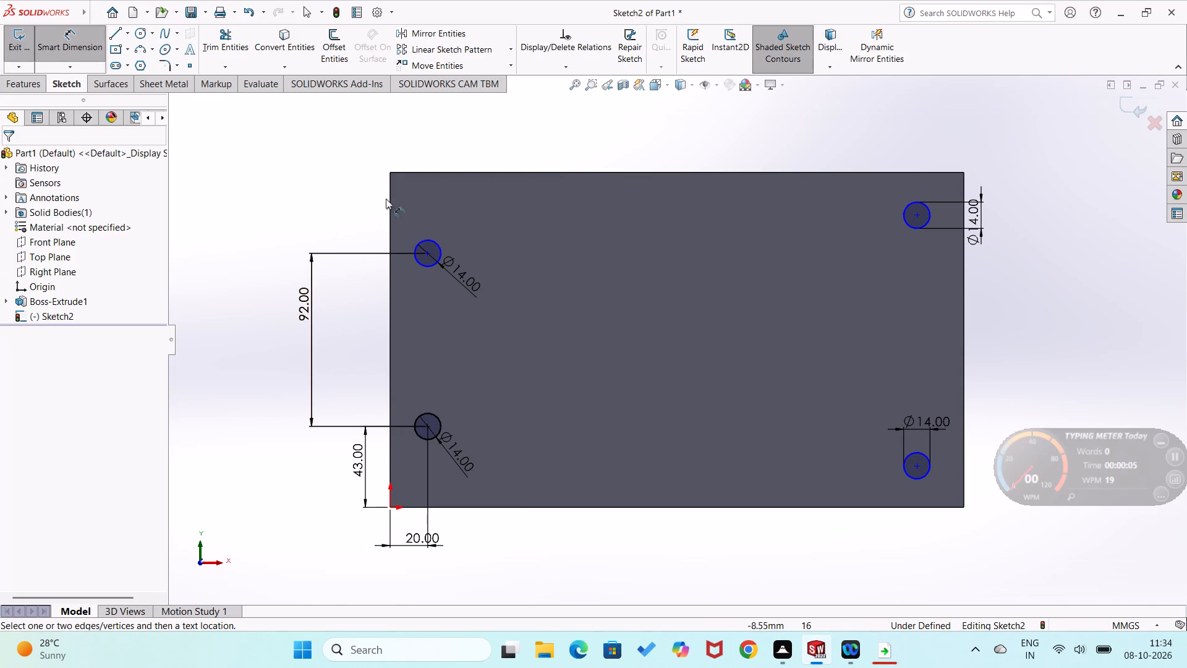
Dimension the upper-left circle's centre 20 mm horizontally from the plate's upper-left corner.
left_click(390, 174)
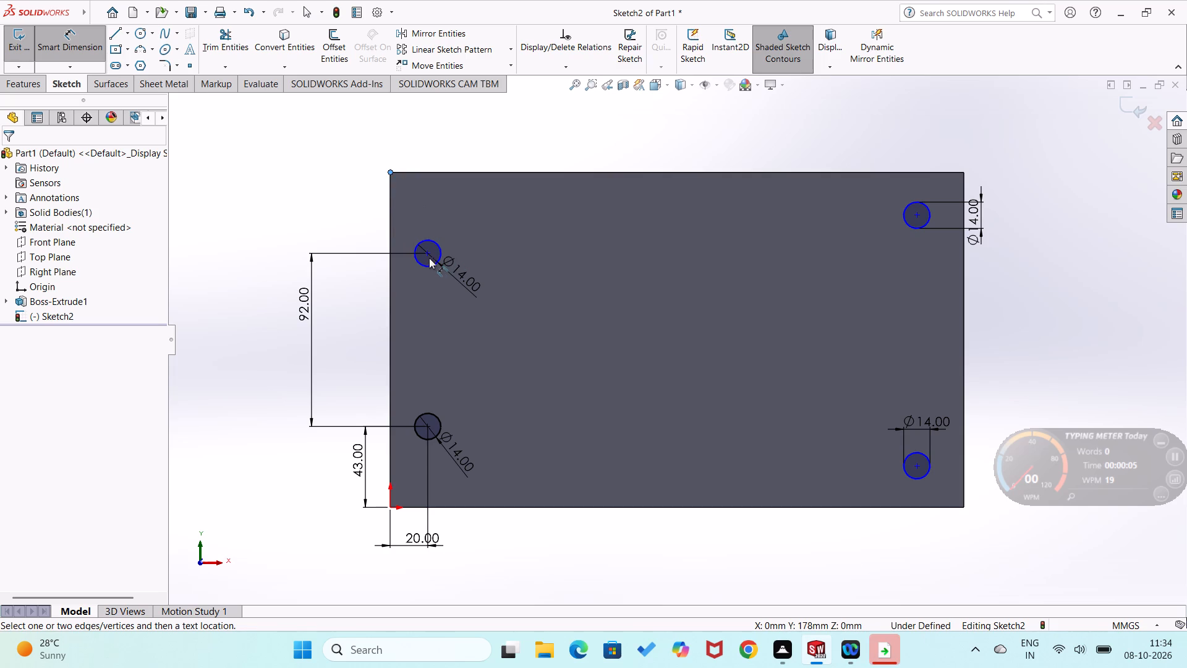
left_click(427, 254)
left_click(427, 141)
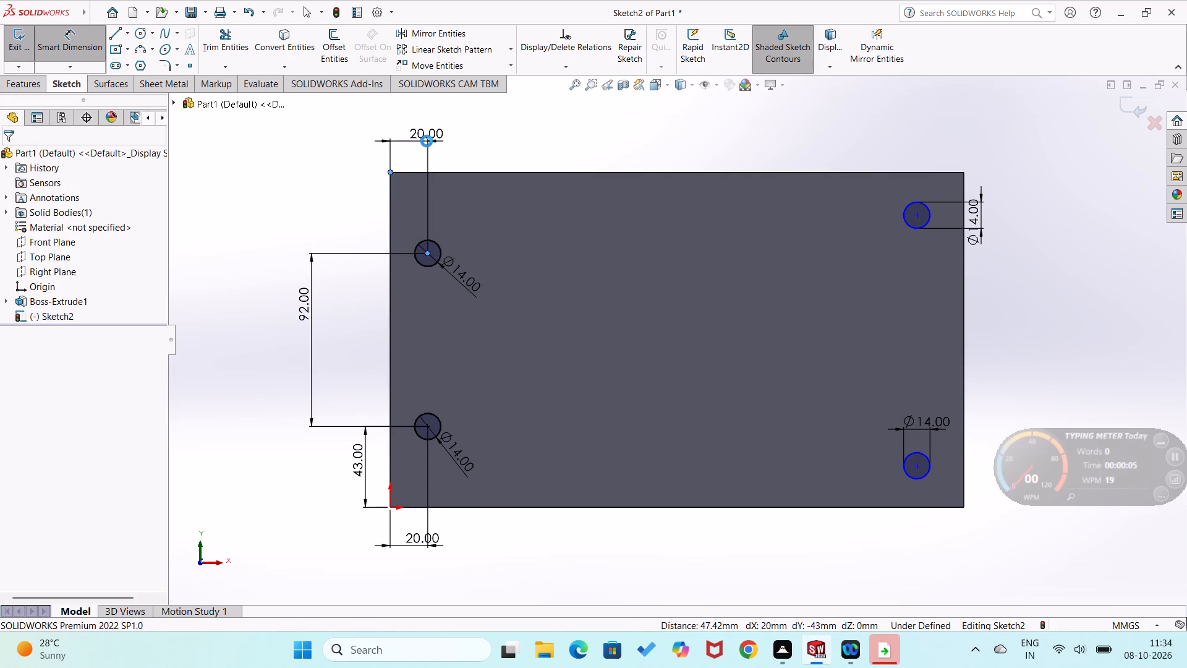
left_click(373, 126)
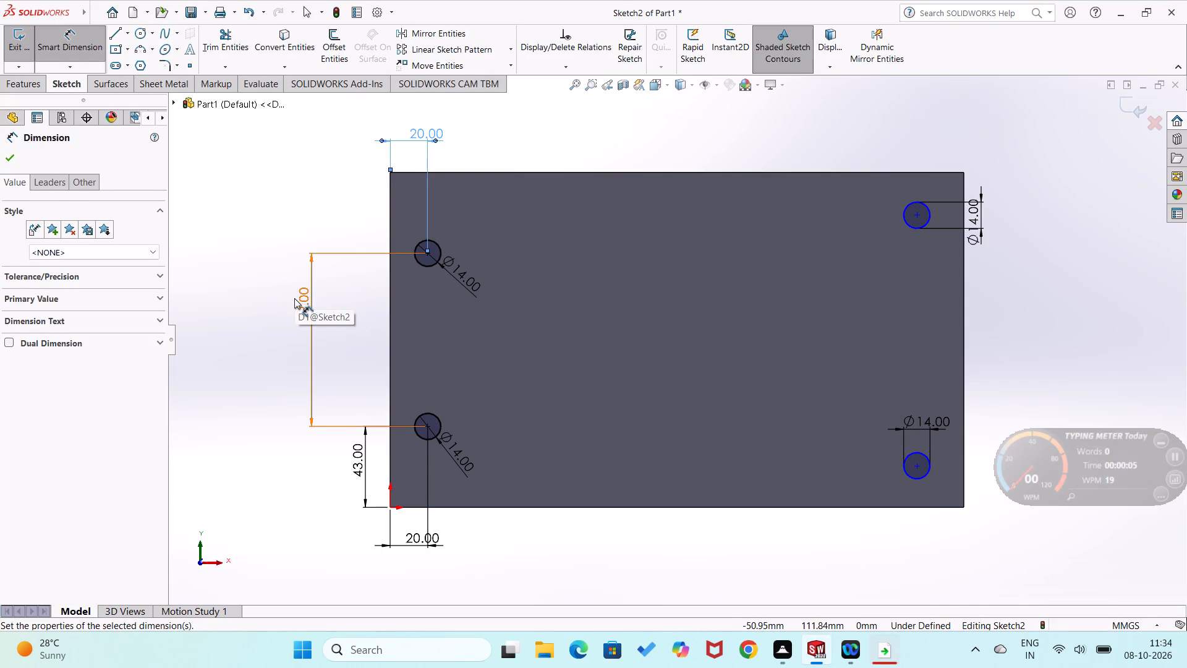
left_click(276, 341)
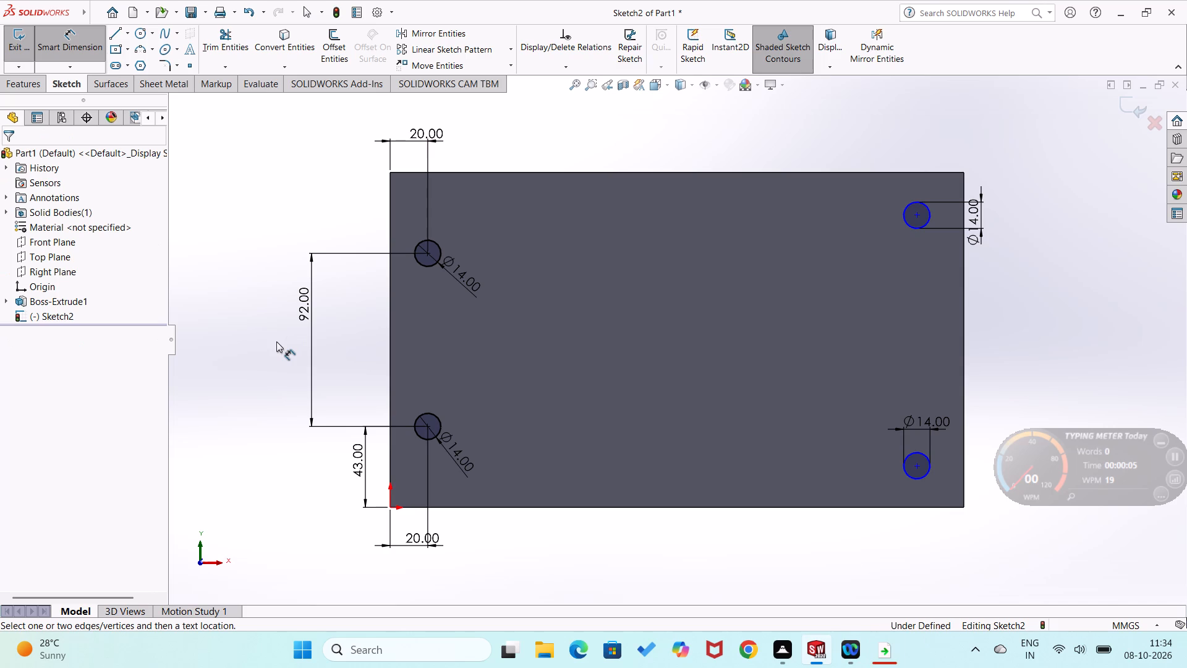
Draw connected lines from the upper-left circle's top point 20 mm to the plate's left edge, 14 mm down, and back to its bottom point.
scroll(355, 303, "down", 2)
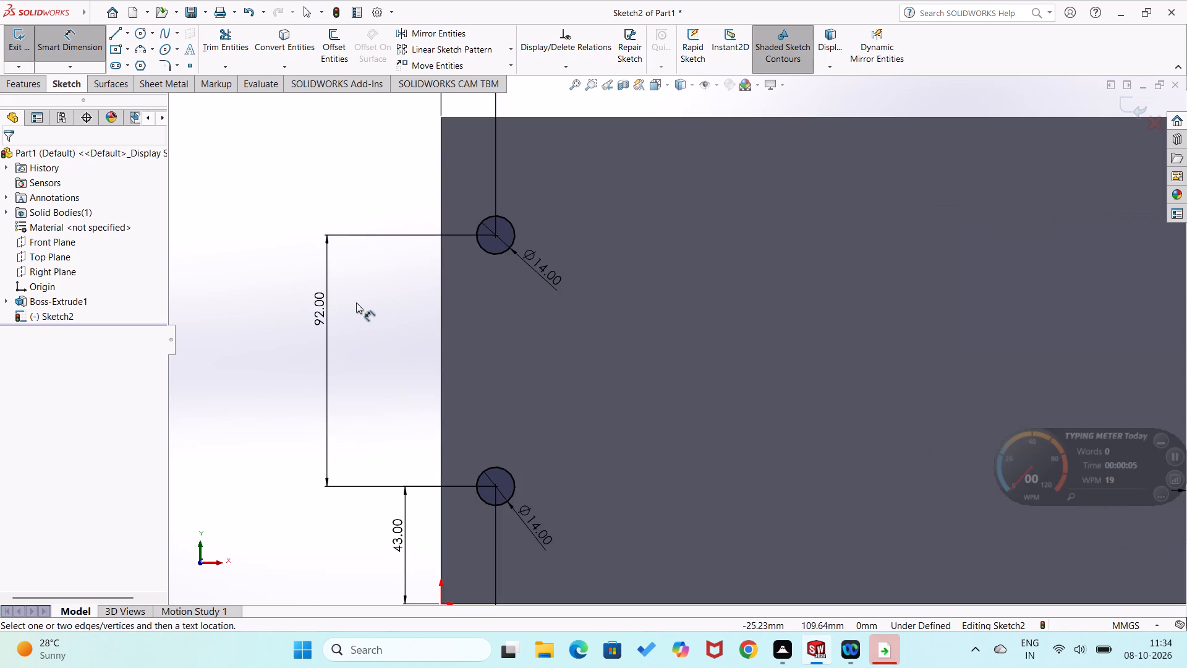
right_click_drag(399, 326, 352, 355)
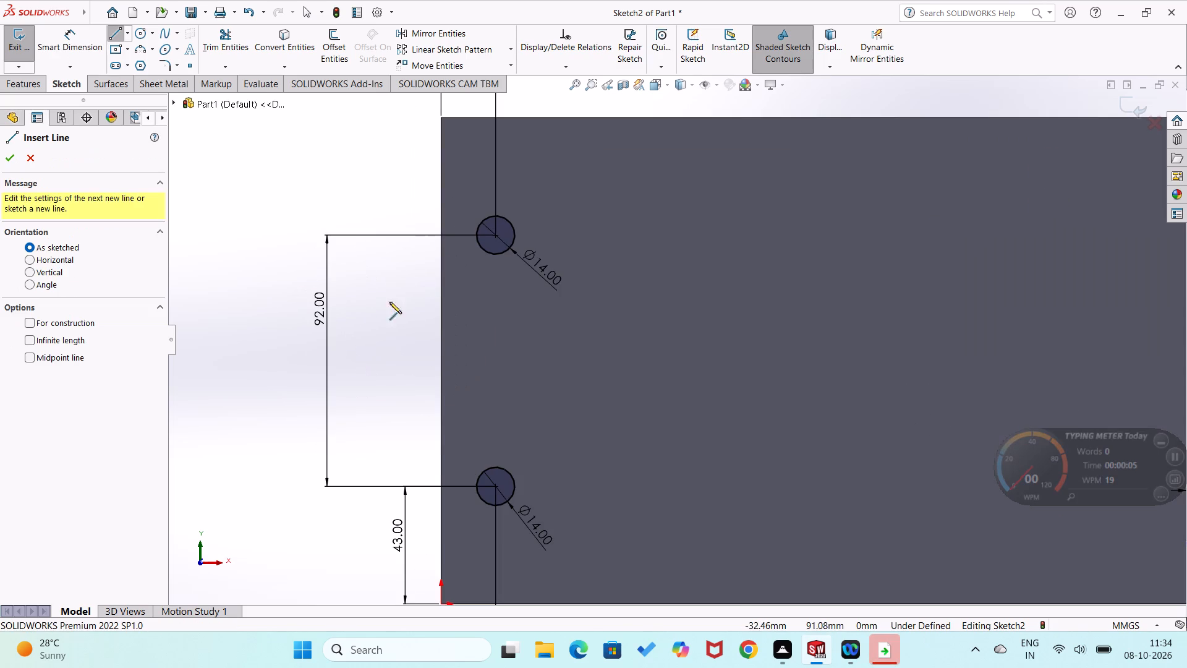
scroll(495, 217, "down", 3)
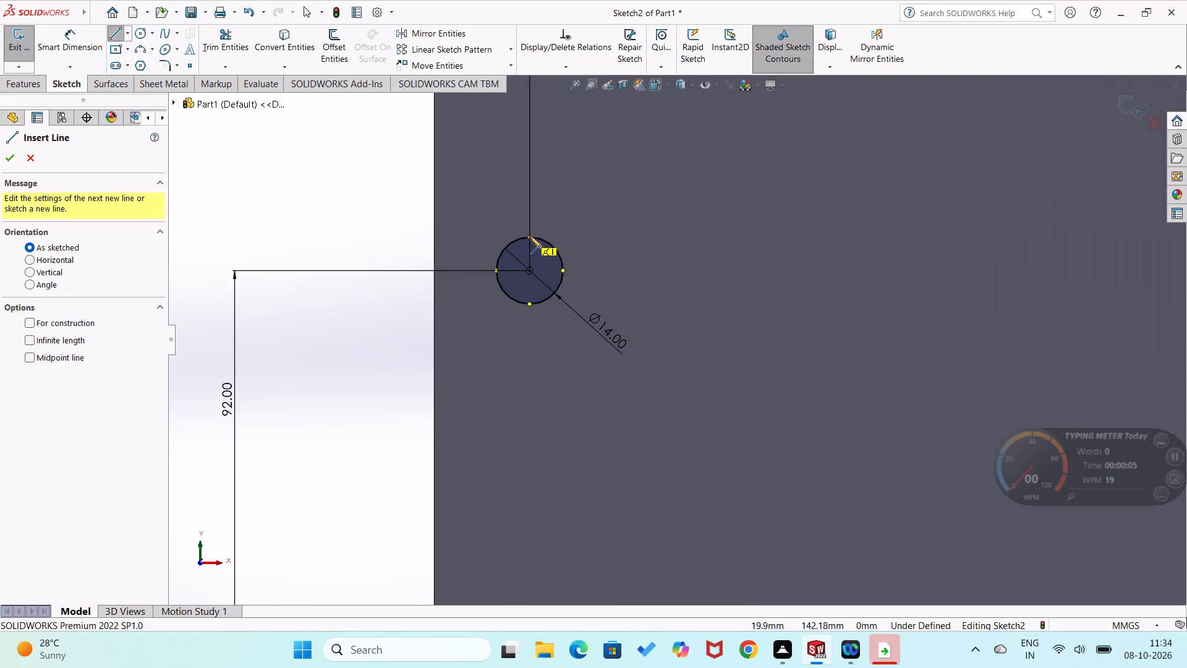
left_click(530, 236)
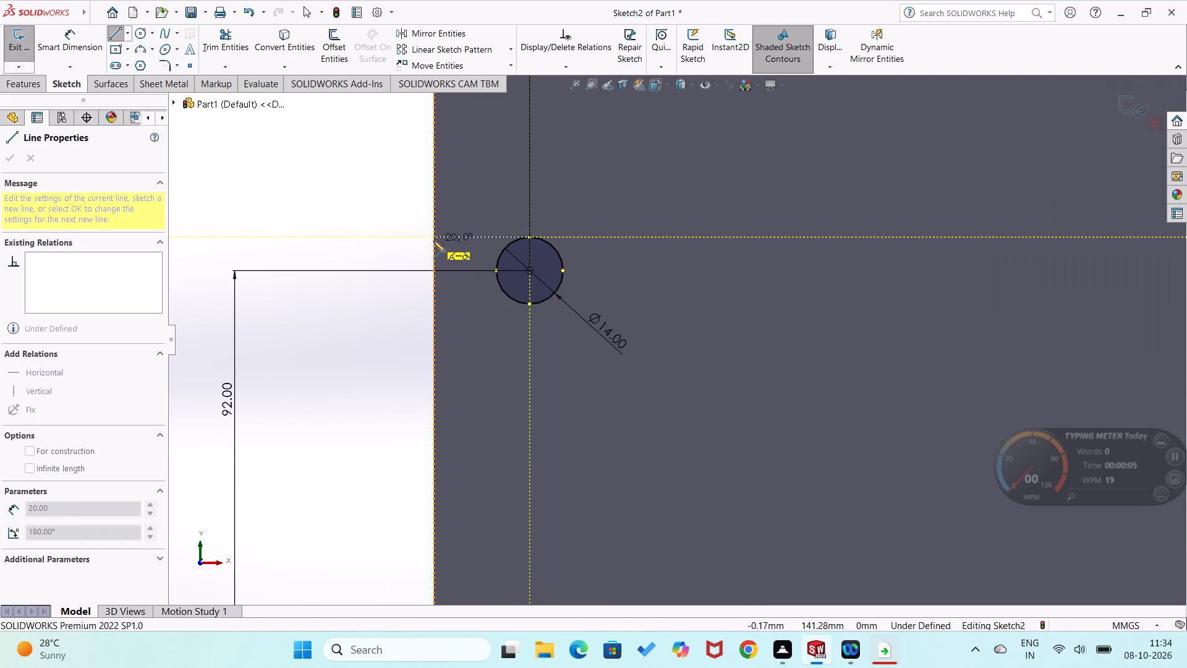
left_click(433, 236)
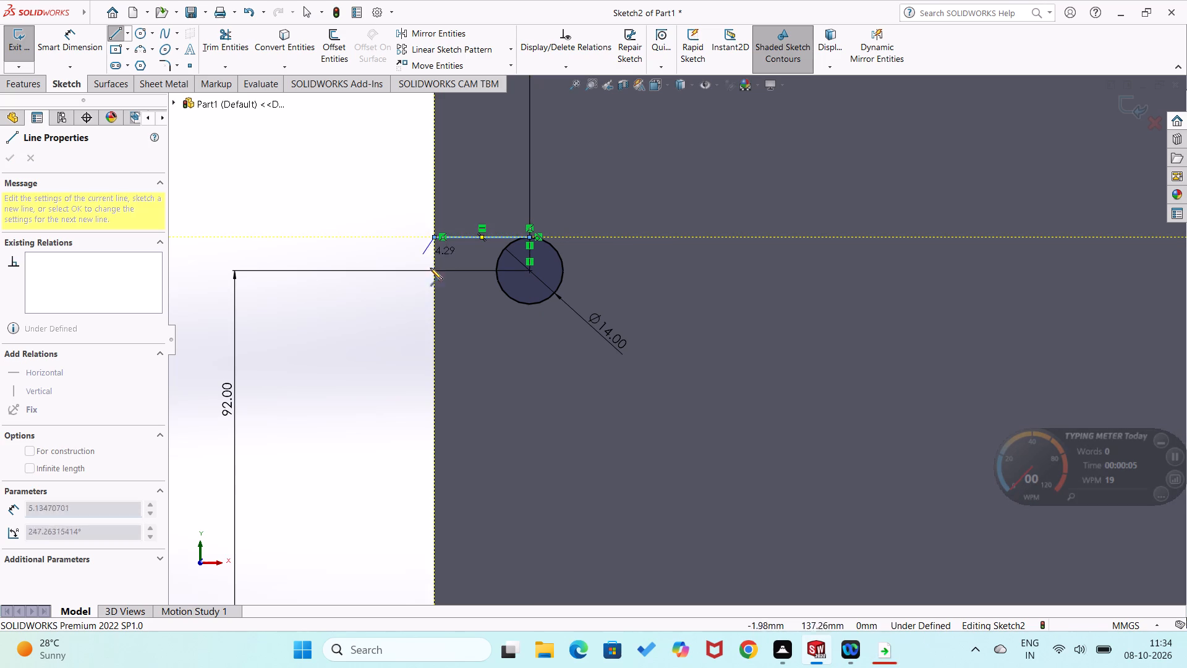
left_click(435, 302)
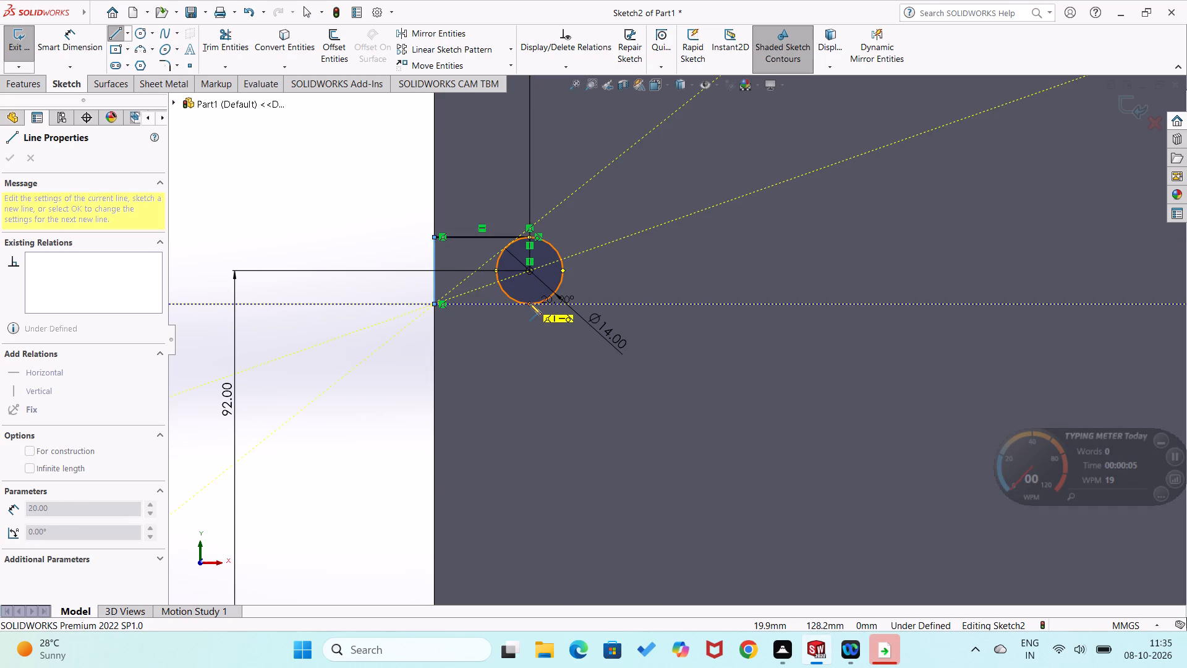
left_click(529, 303)
right_click_drag(360, 355, 387, 236)
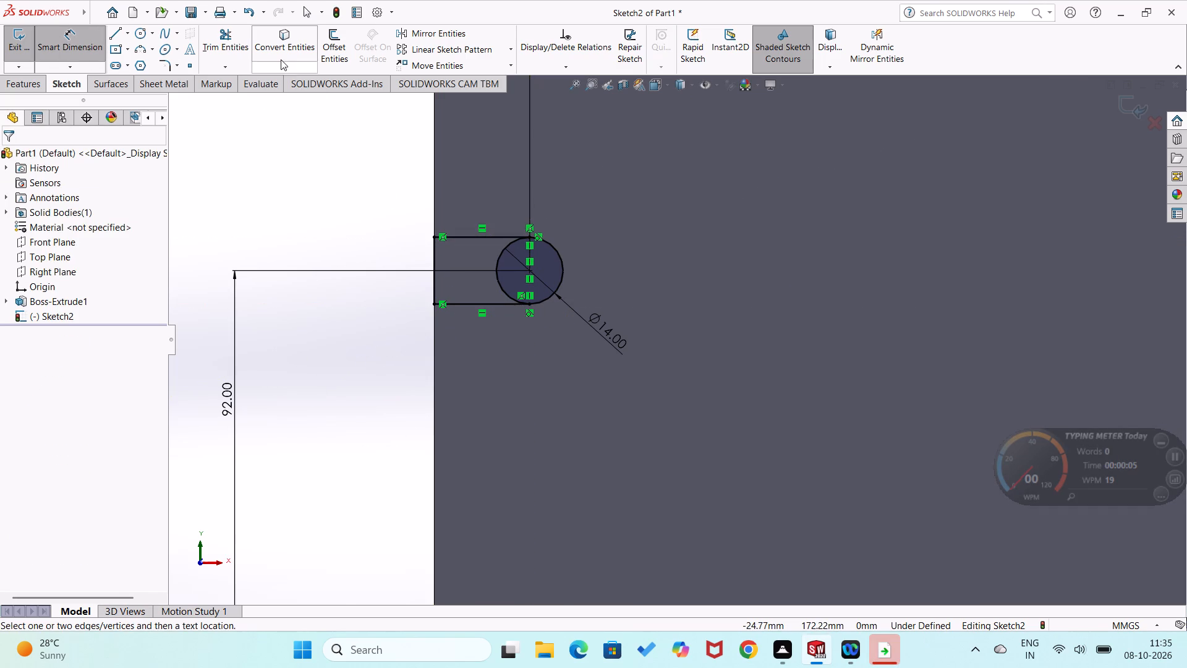
Trim away the left half of the upper-left circle to leave an open-ended slot profile.
left_click(240, 49)
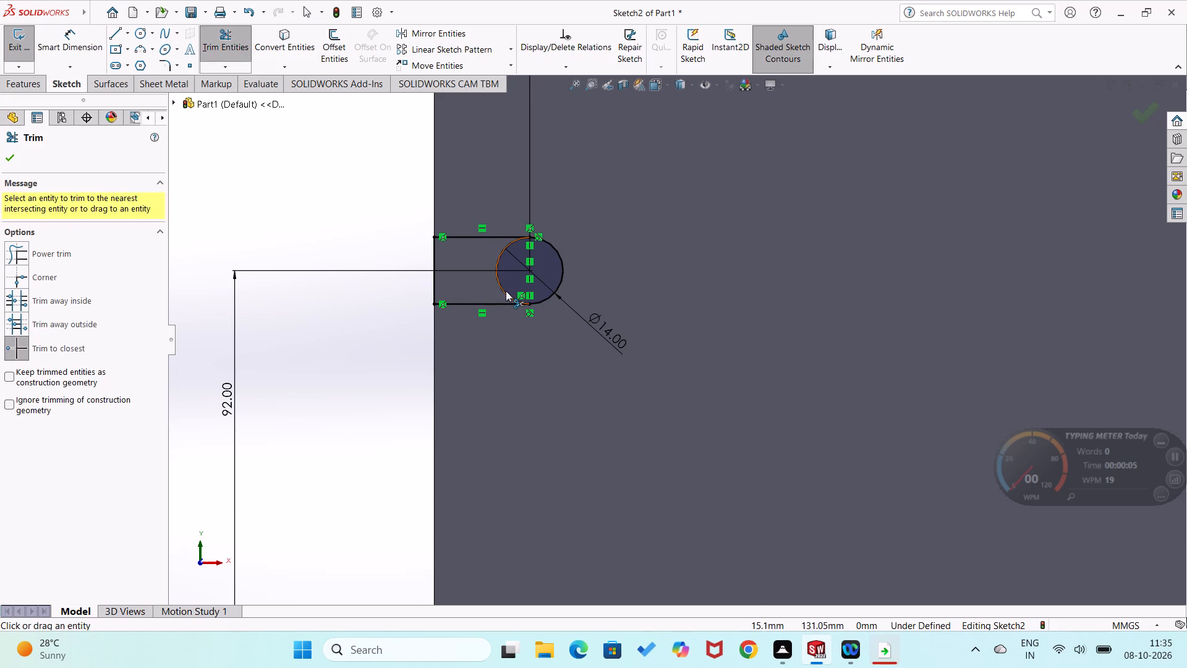
left_click(505, 291)
scroll(346, 379, "up", 3)
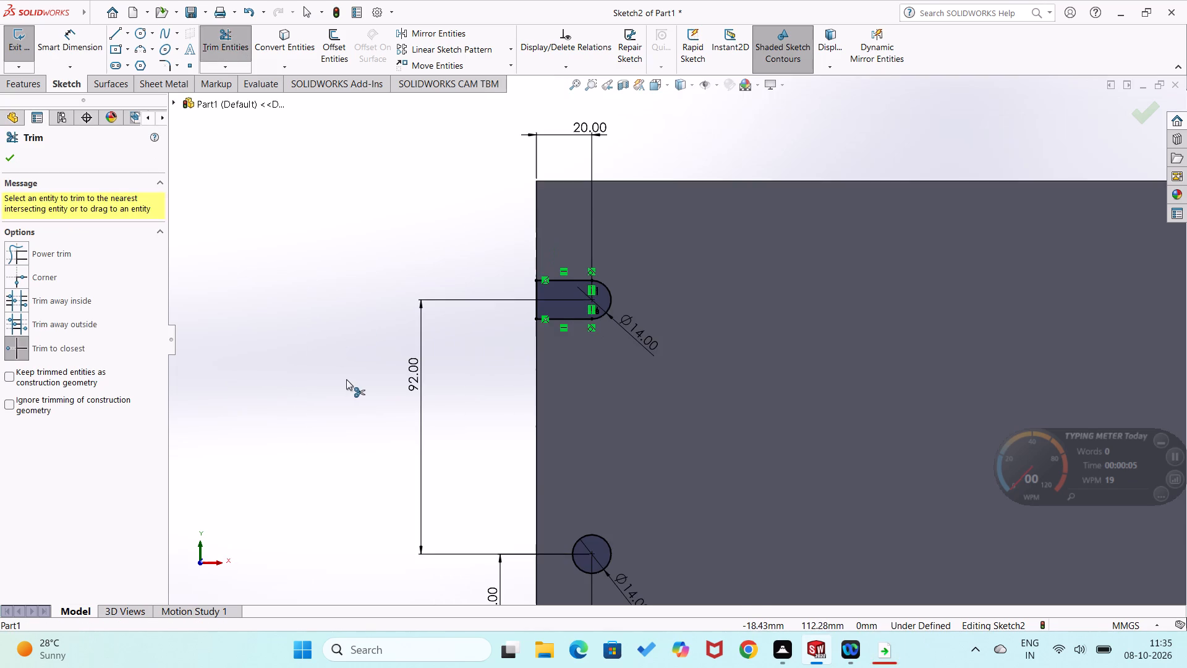
scroll(726, 523, "up", 3)
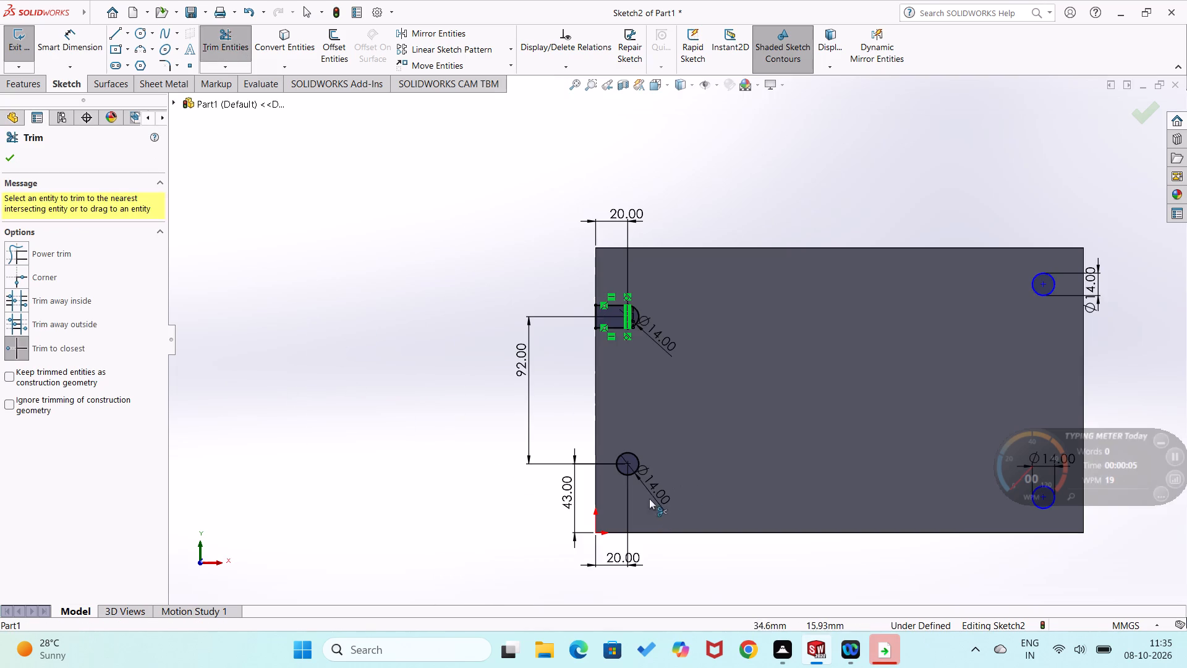
Draw connected lines from the lower-left circle's top point 20 mm to the plate's left edge, 14 mm down, and back to its bottom point.
scroll(644, 490, "down", 6)
right_click_drag(423, 487, 342, 498)
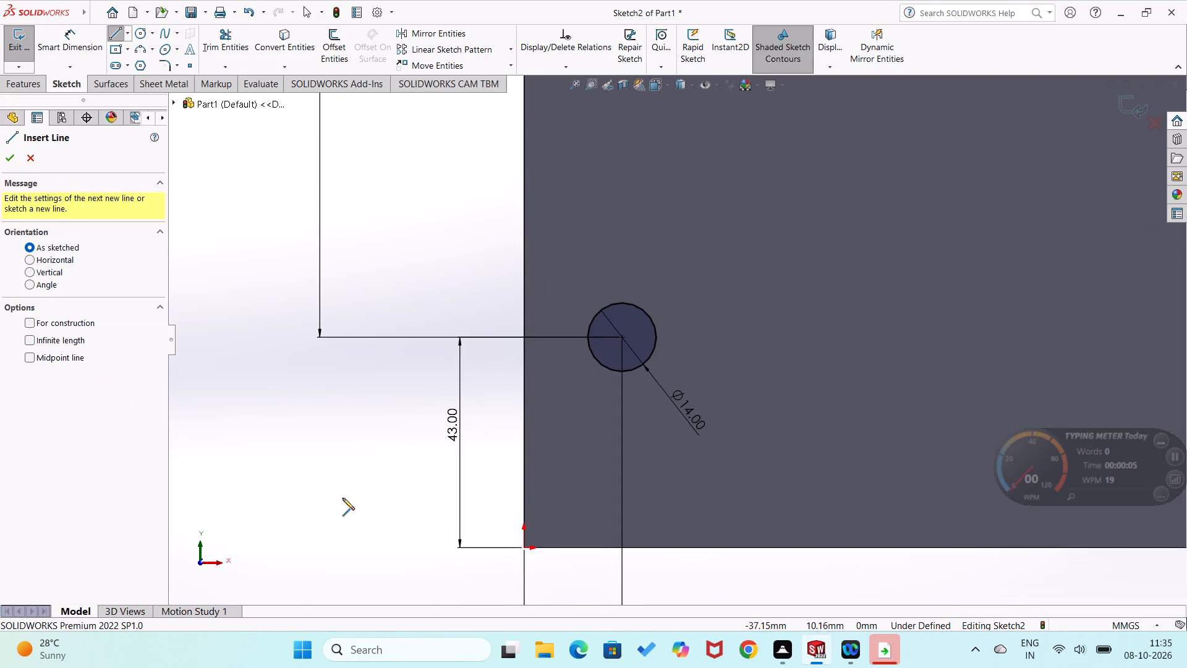
left_click(621, 303)
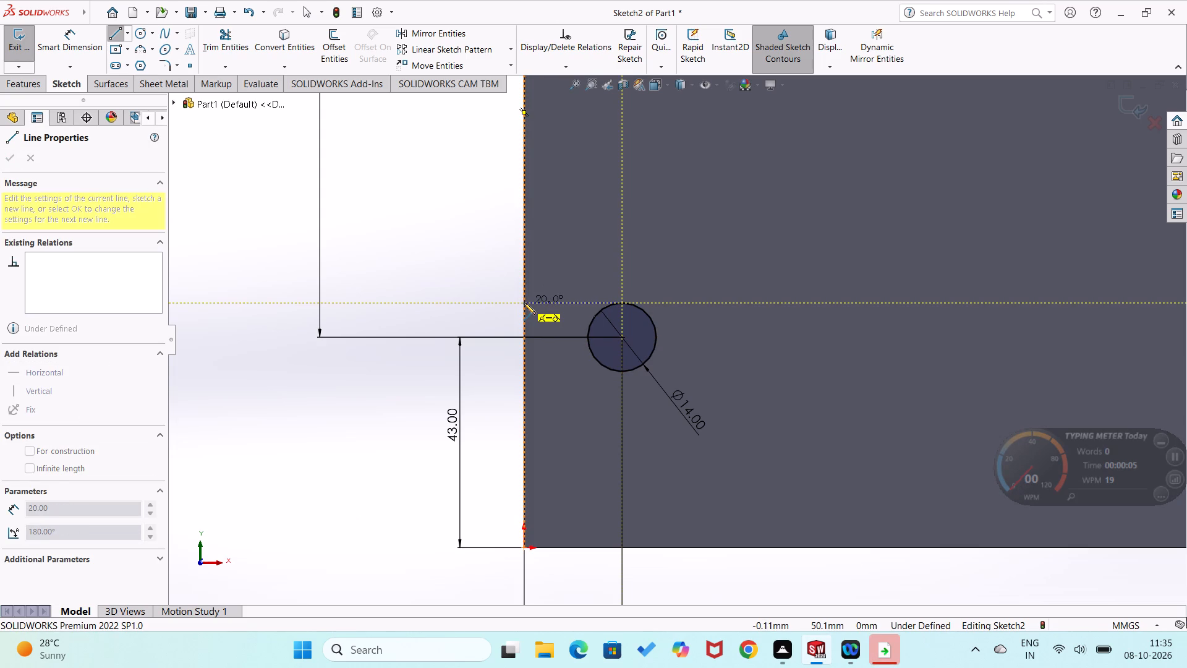
left_click(524, 302)
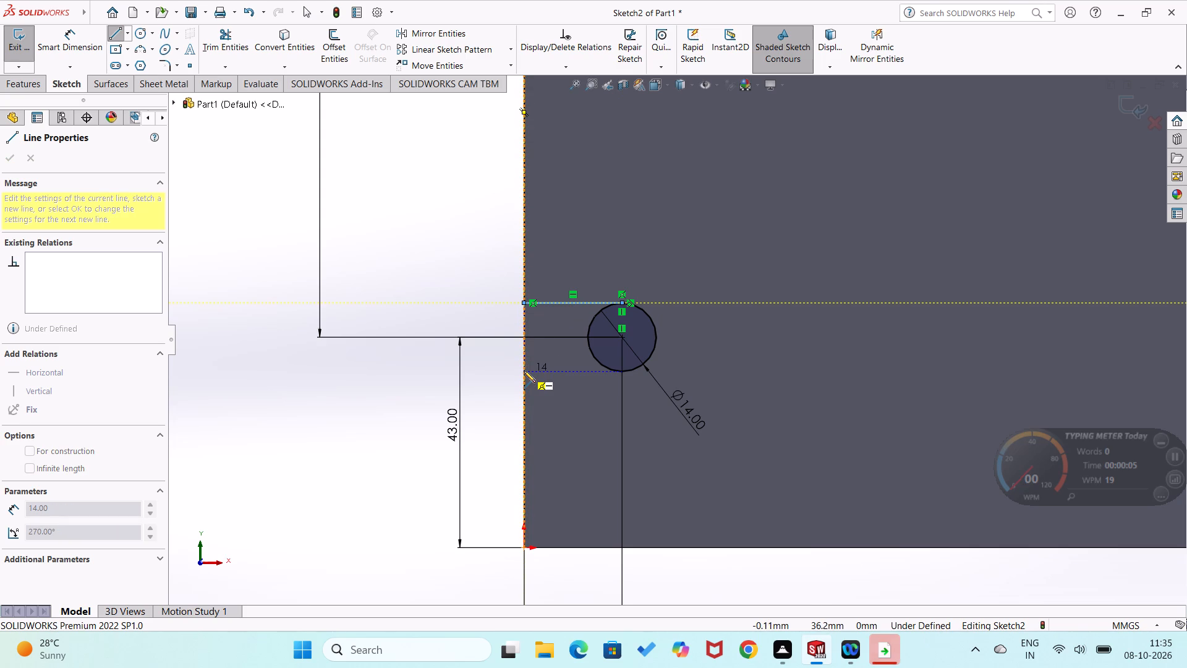
left_click(524, 370)
left_click(623, 373)
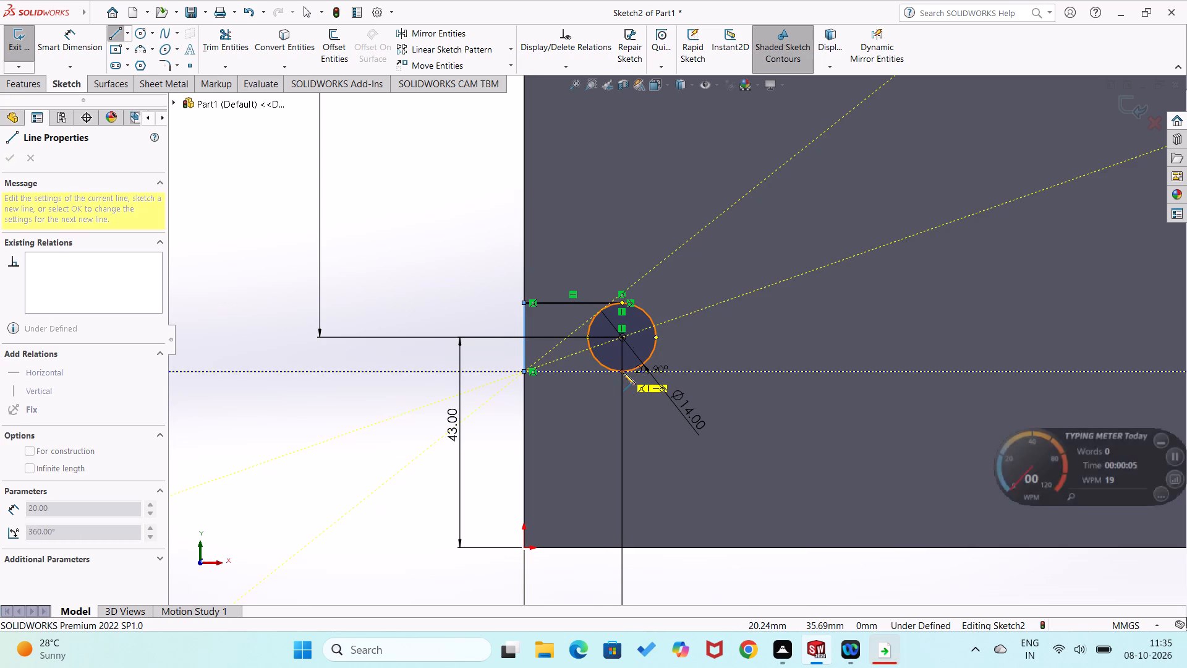
right_click_drag(398, 423, 394, 335)
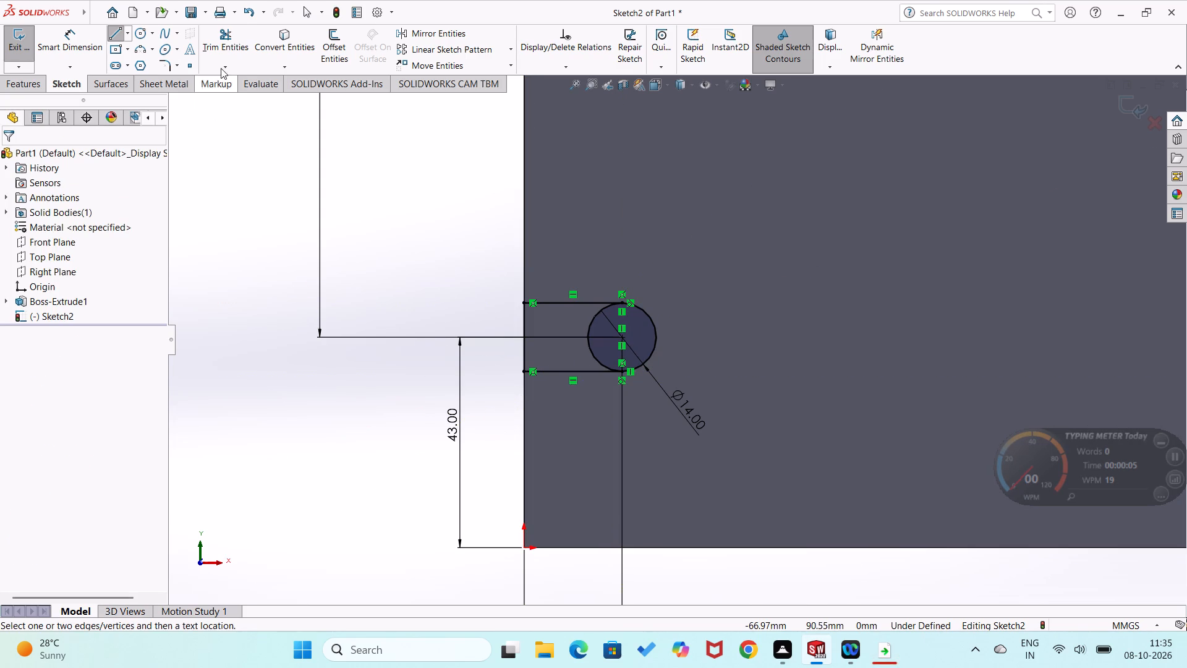
Trim away the left half of the lower-left circle to leave an open-ended slot profile.
left_click(240, 40)
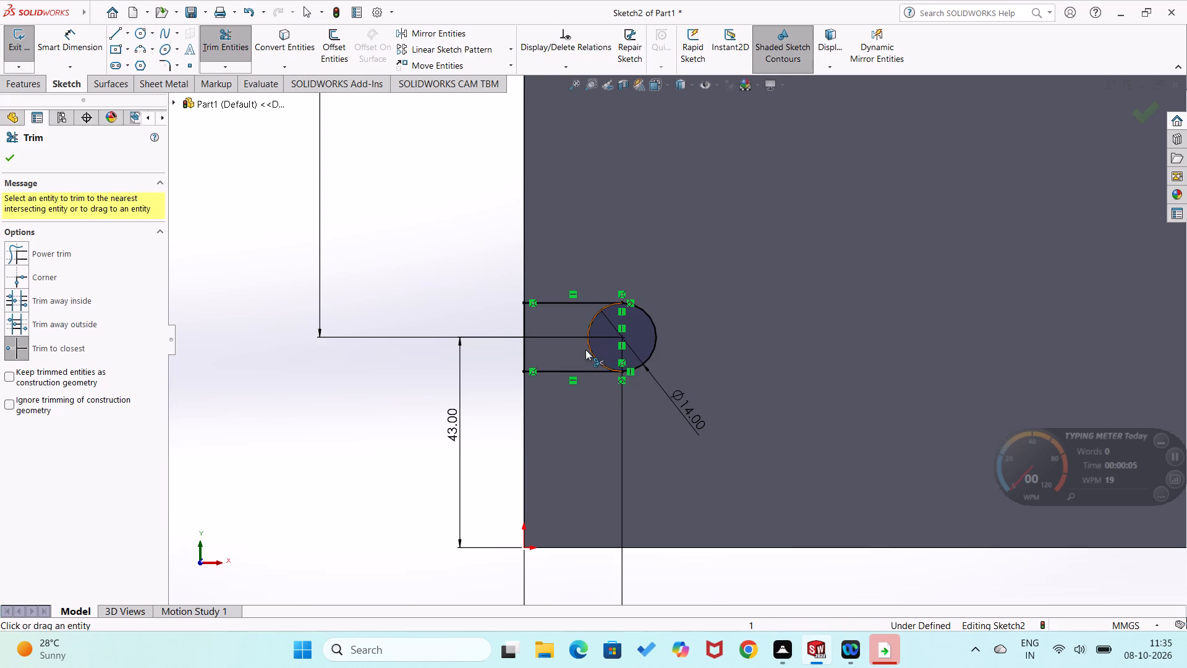
left_click(590, 352)
Dimension the vertical distance between the two right-hand circle centres as 92 mm.
scroll(384, 392, "up", 3)
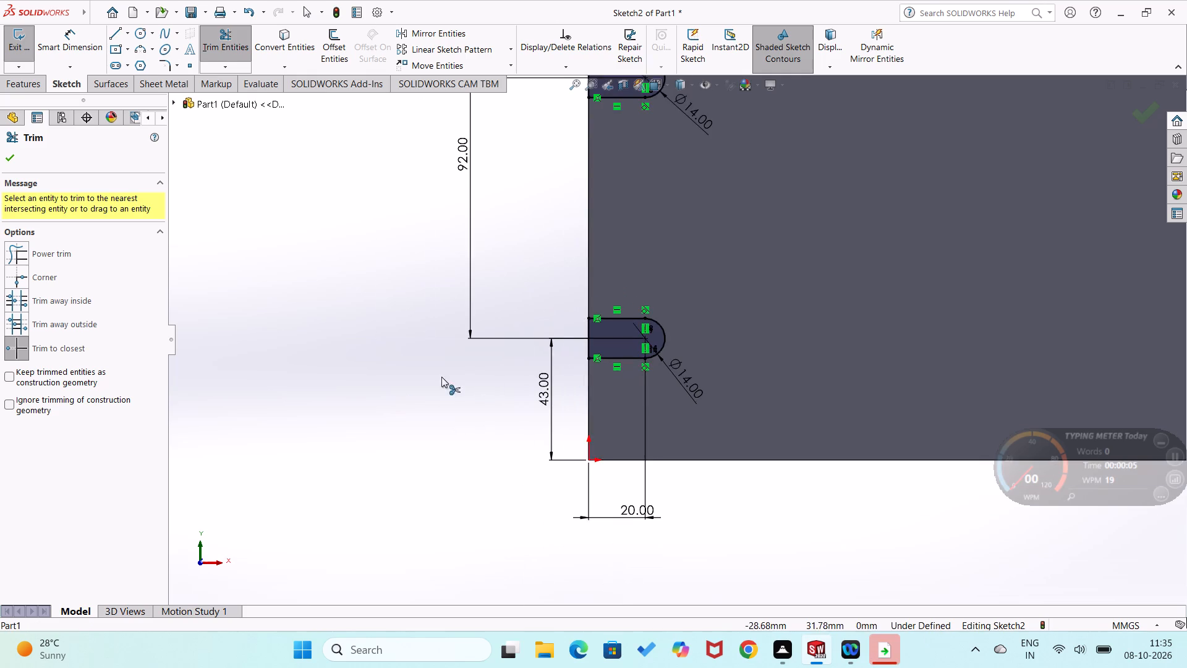
scroll(783, 365, "up", 3)
scroll(953, 291, "up", 2)
scroll(988, 345, "down", 4)
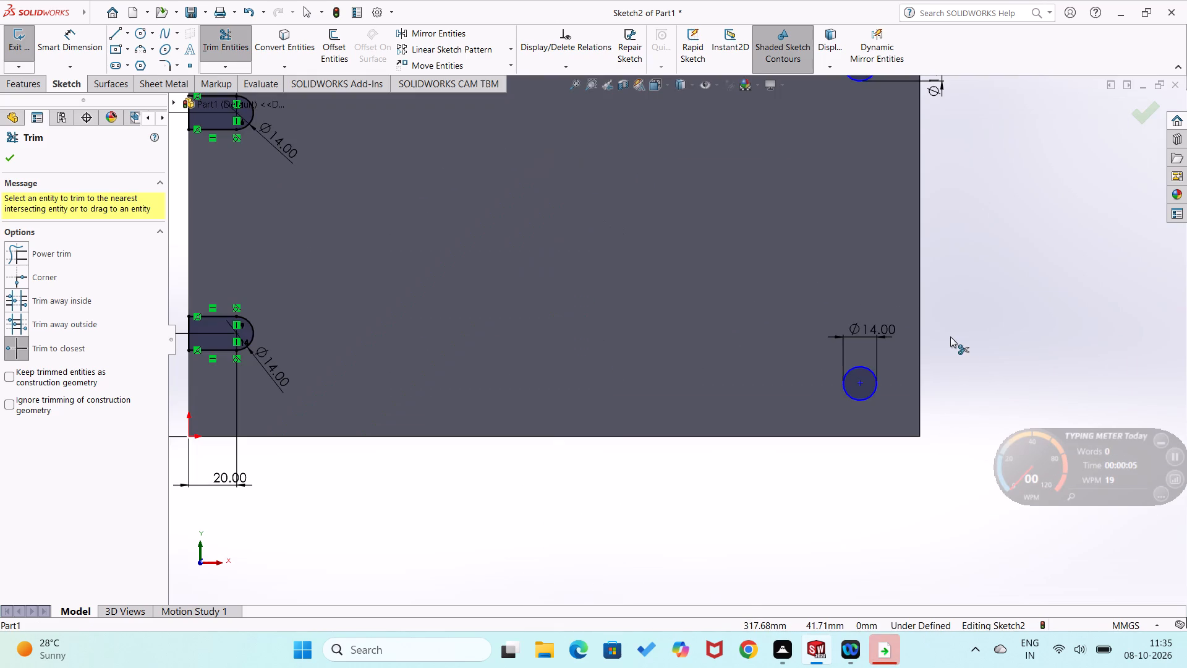
scroll(925, 343, "up", 2)
scroll(895, 332, "down", 3)
scroll(883, 390, "up", 2)
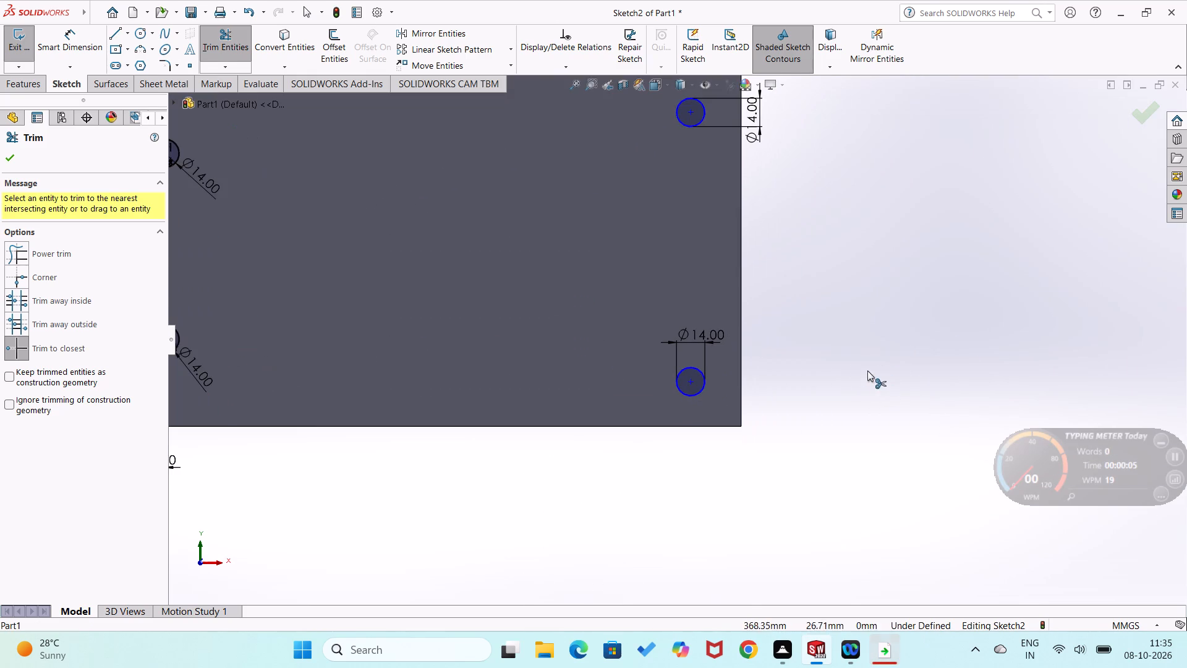
scroll(806, 337, "up", 2)
scroll(783, 285, "down", 1)
right_click_drag(794, 348, 818, 239)
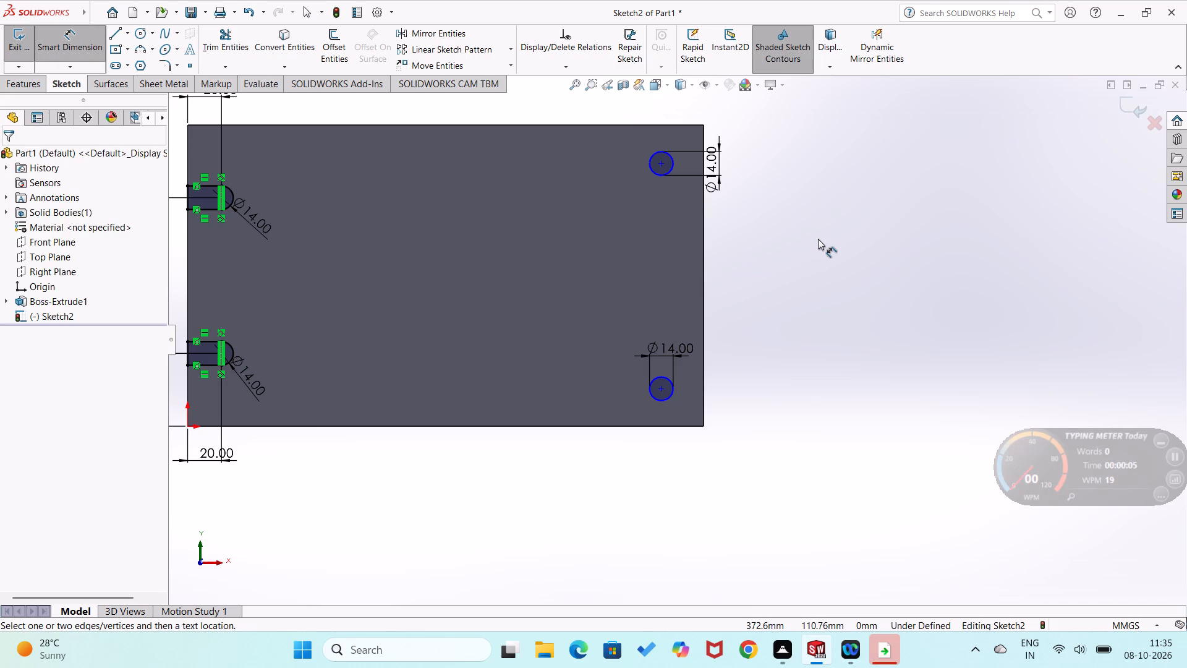
left_click(660, 387)
left_click(663, 163)
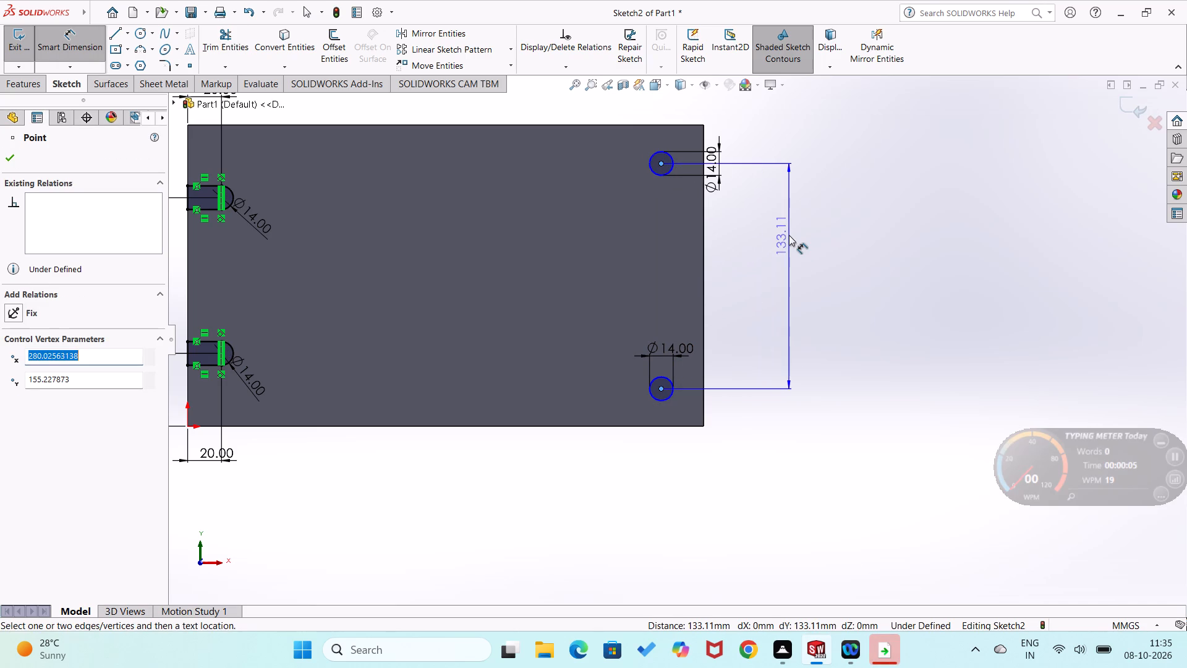
left_click(789, 235)
type("92")
key("Return")
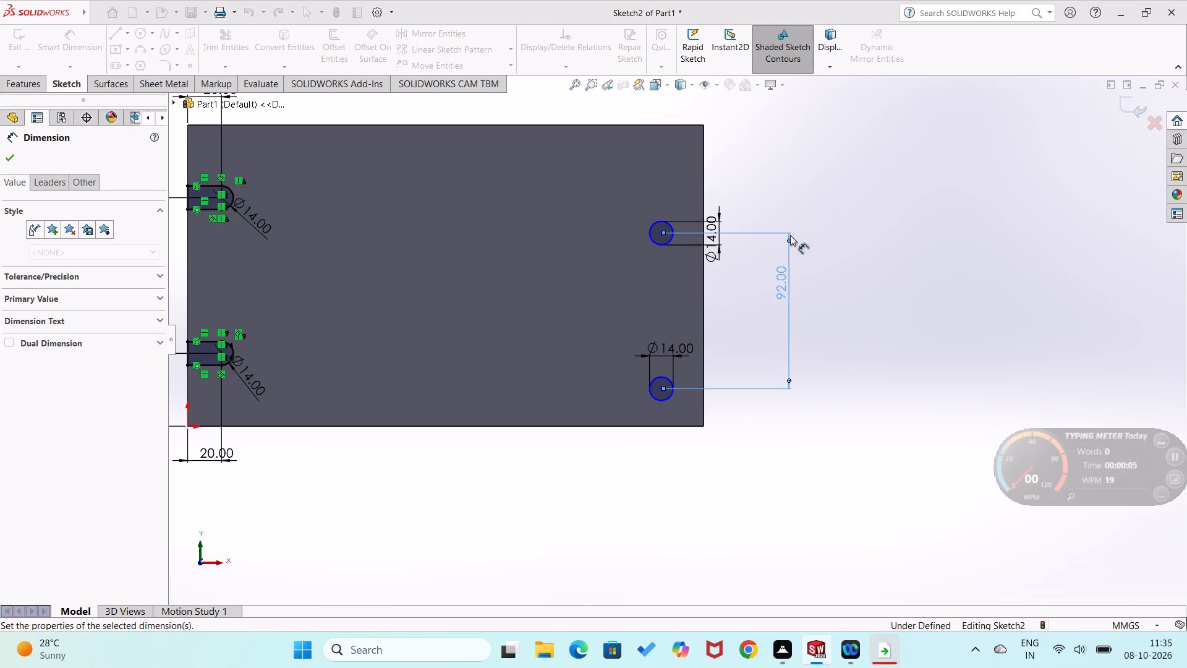
left_click(907, 261)
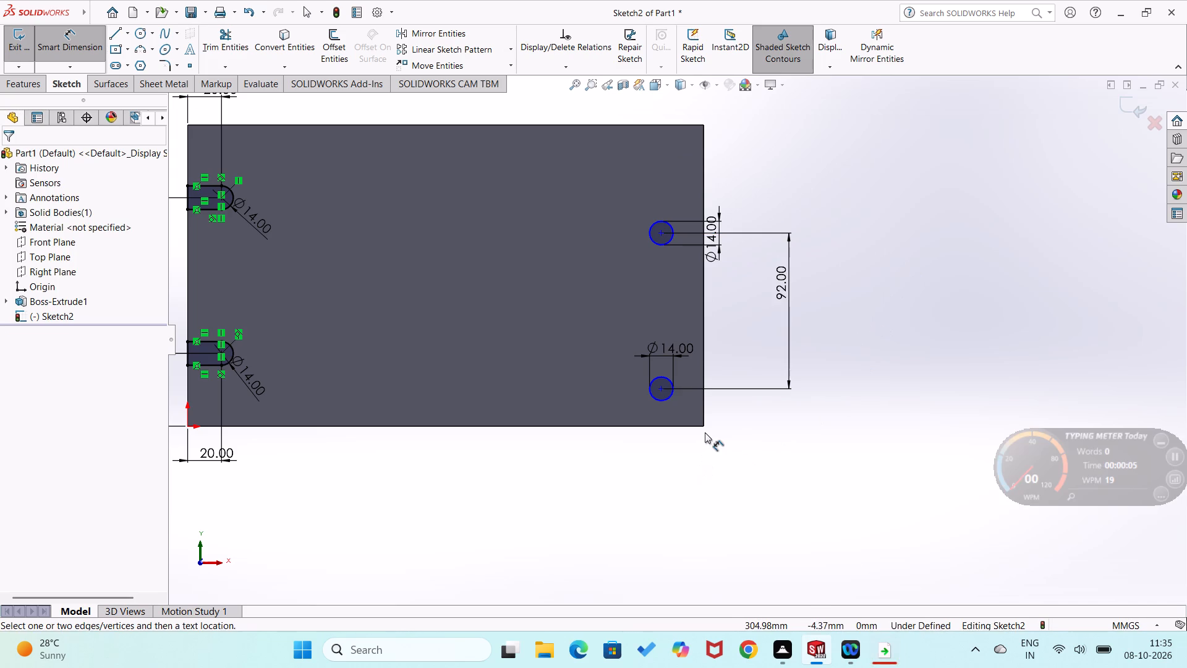
Dimension the lower-right circle's centre 43 mm vertically from the plate's lower-right corner.
left_click(702, 426)
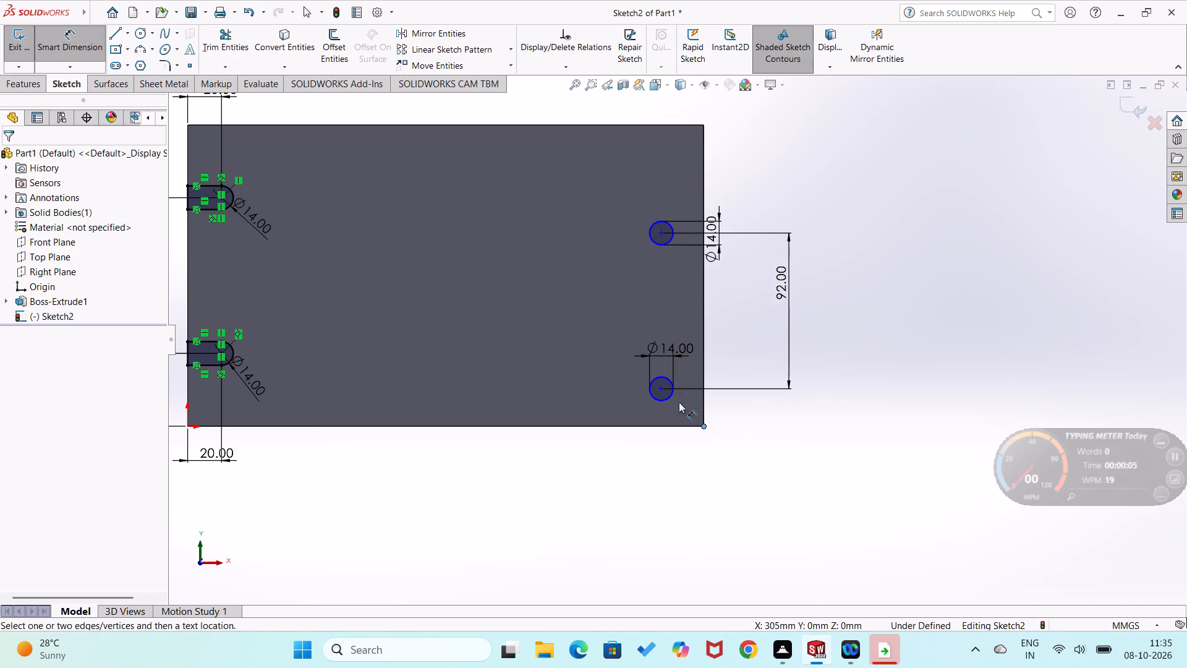
left_click(663, 388)
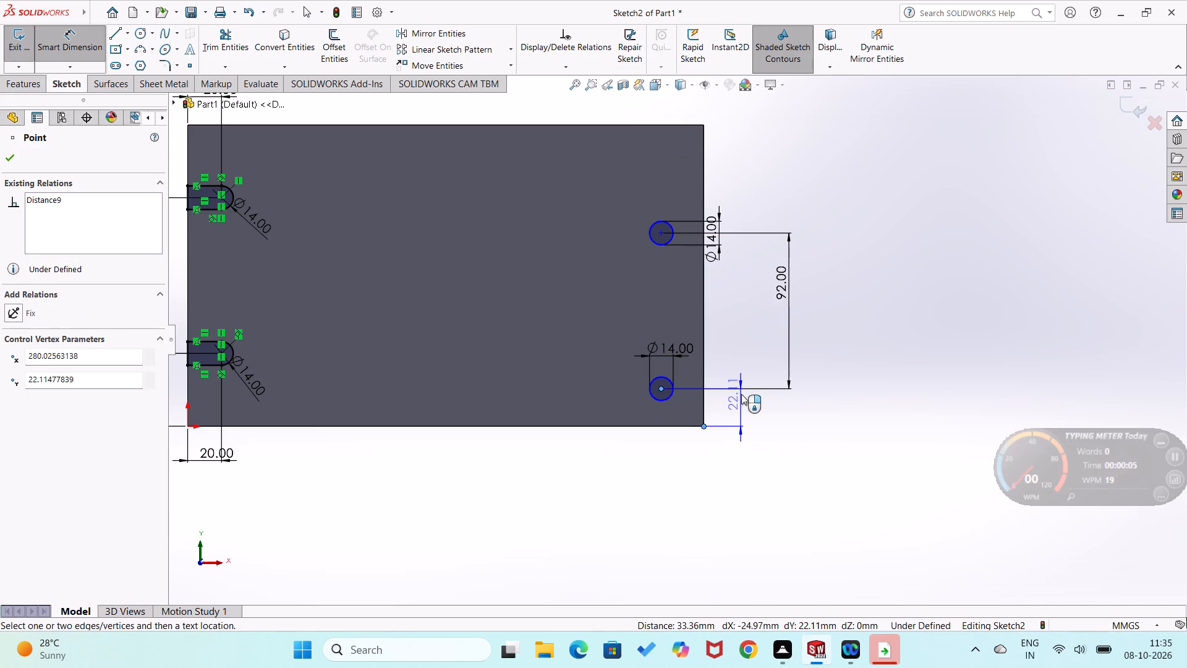
left_click(742, 394)
type("43")
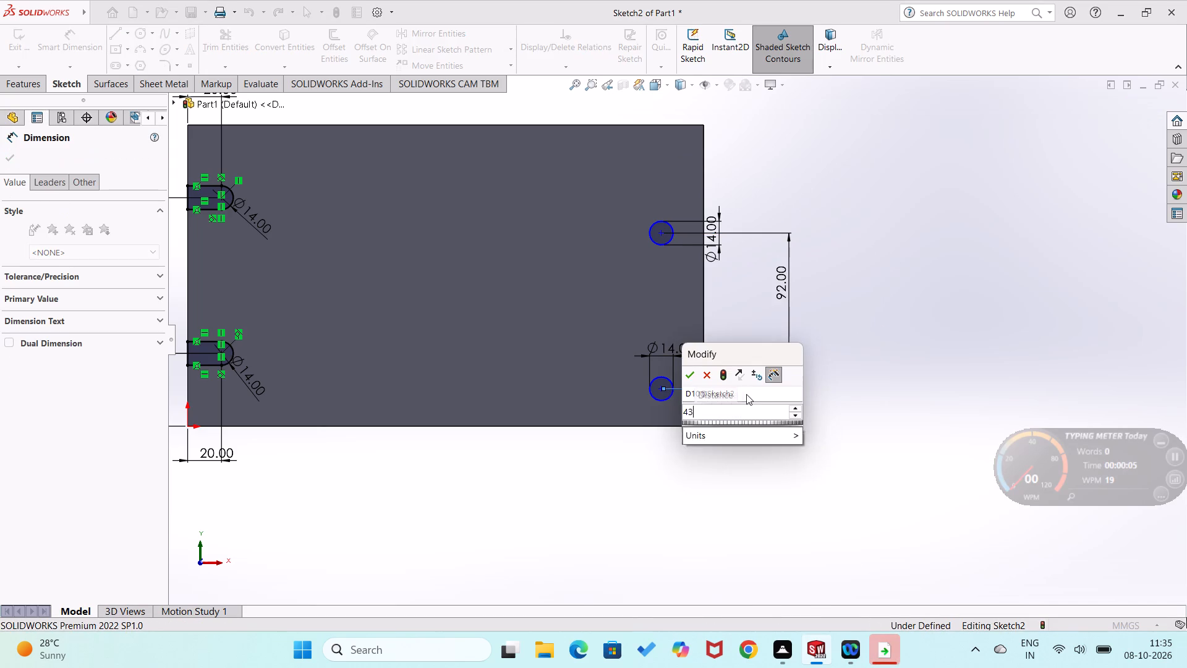
key("Return")
left_click(767, 394)
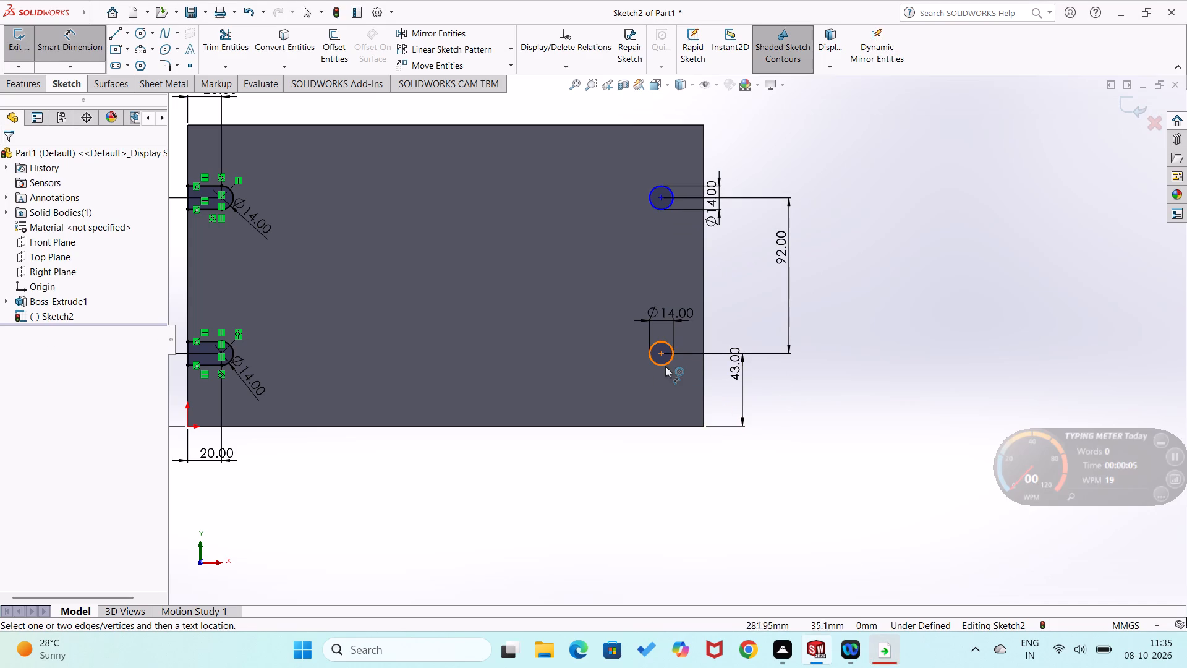
Dimension the lower-right circle's centre 20 mm horizontally from the plate's lower-right corner.
left_click(703, 425)
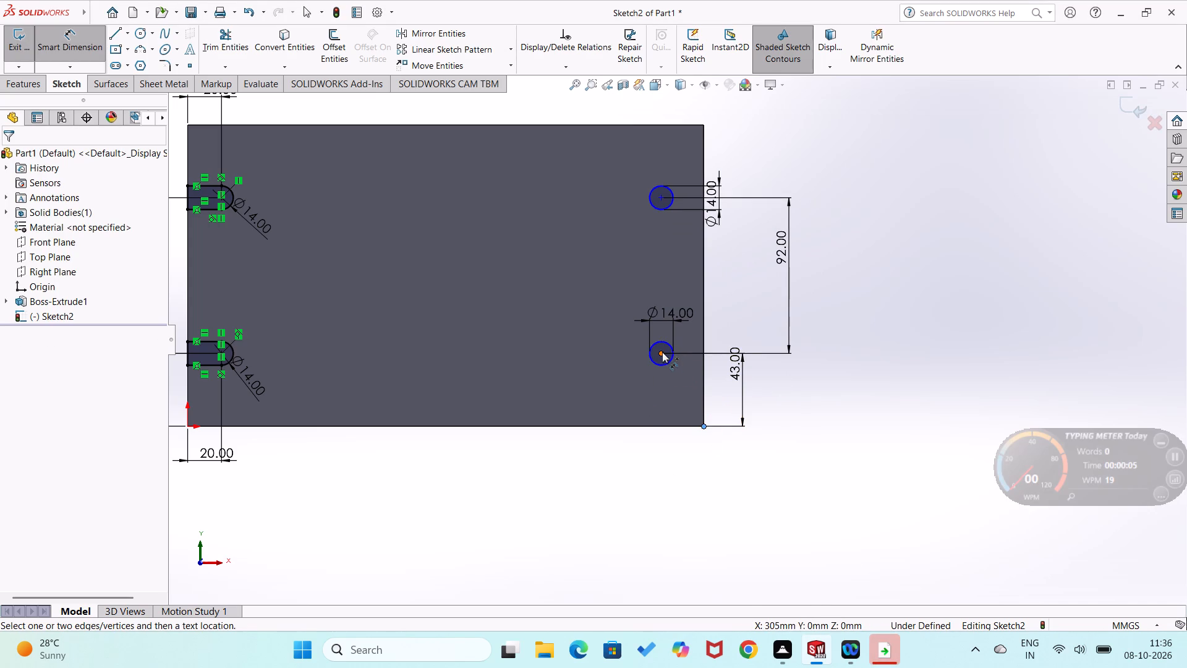
left_click(662, 352)
left_click(680, 458)
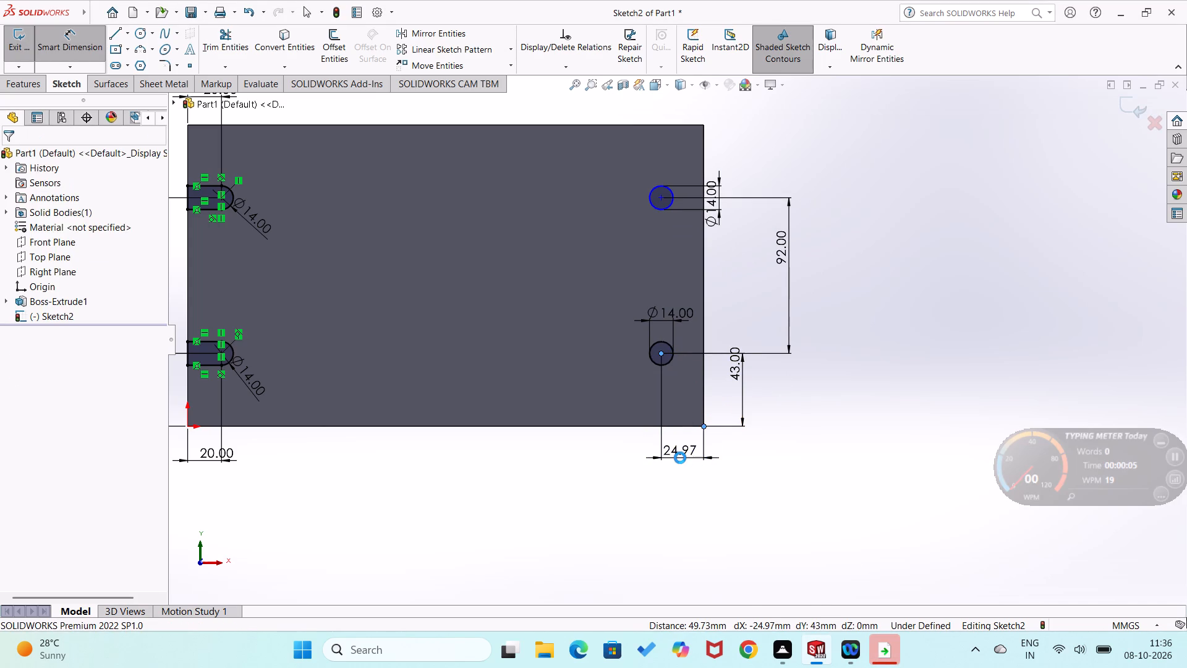
type("20")
key("Return")
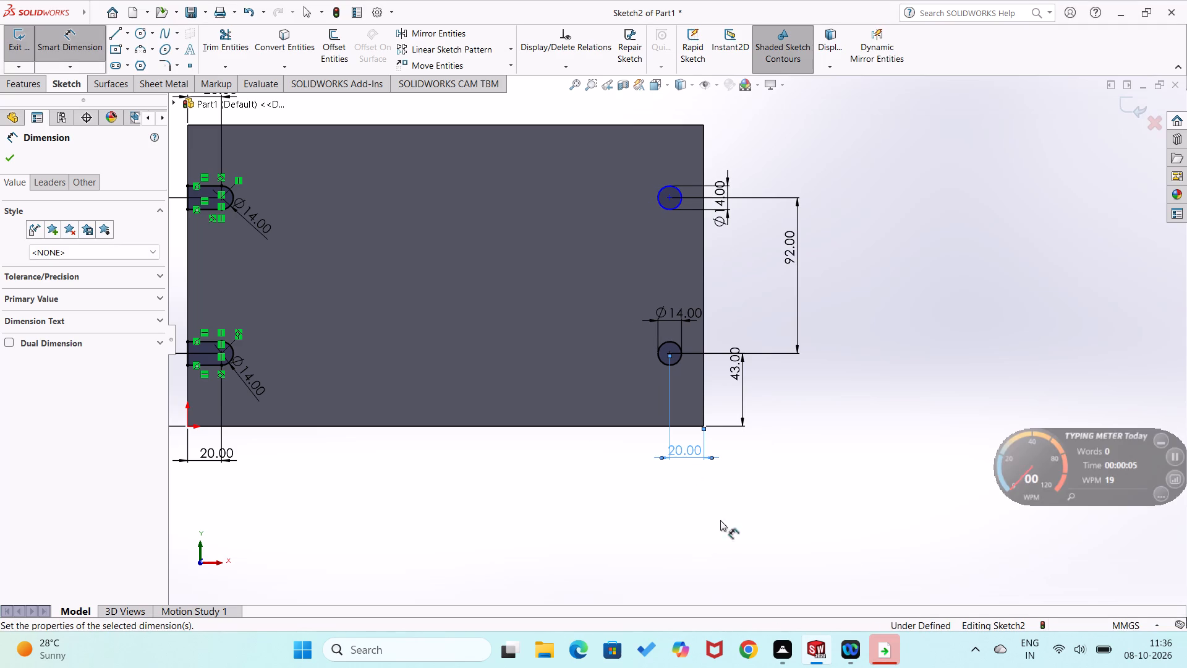
left_click(737, 532)
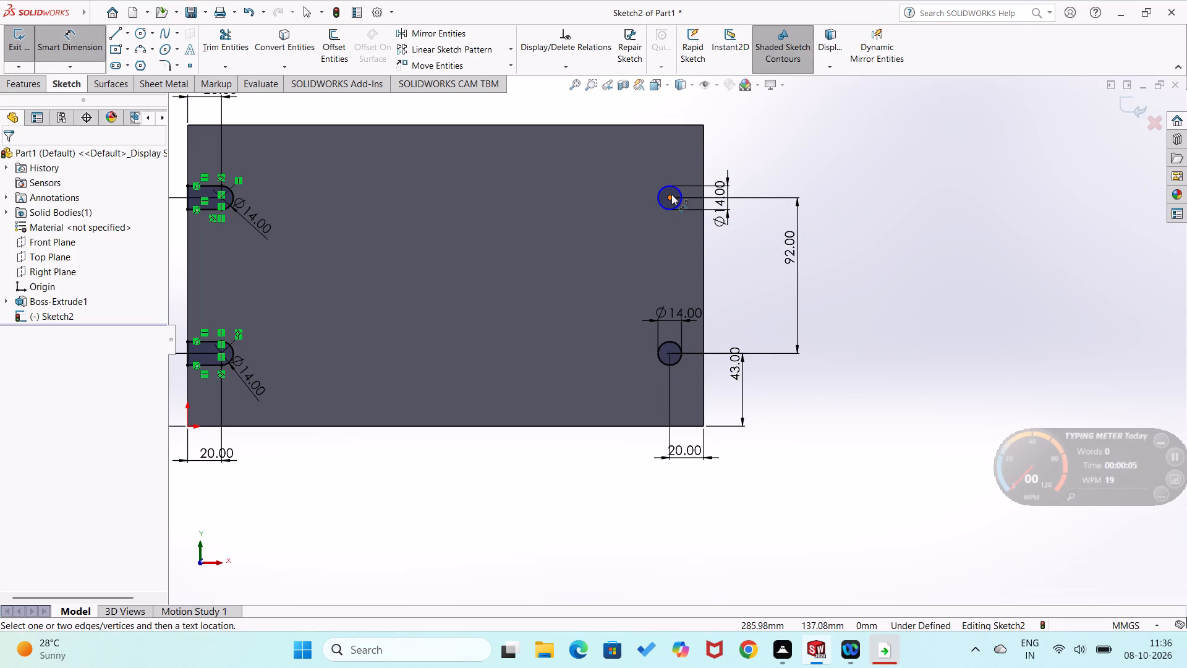
Dimension the upper-right circle's centre 20 mm horizontally from the plate's upper-right corner.
left_click(671, 194)
left_click(704, 125)
left_click(696, 116)
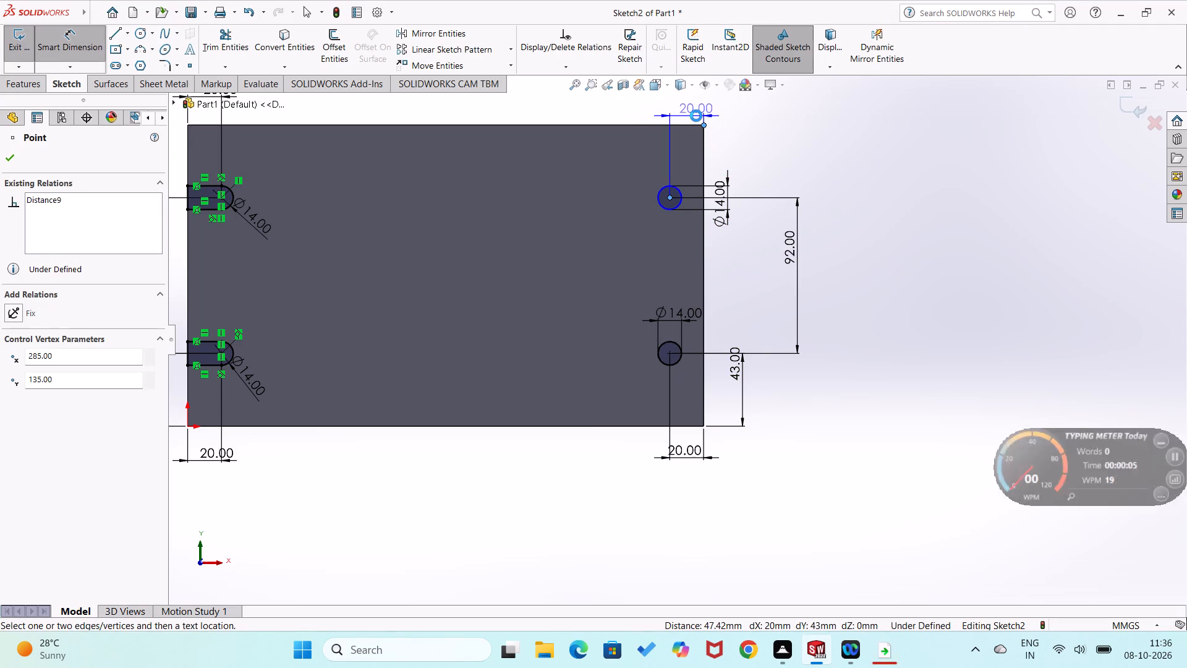
left_click(643, 101)
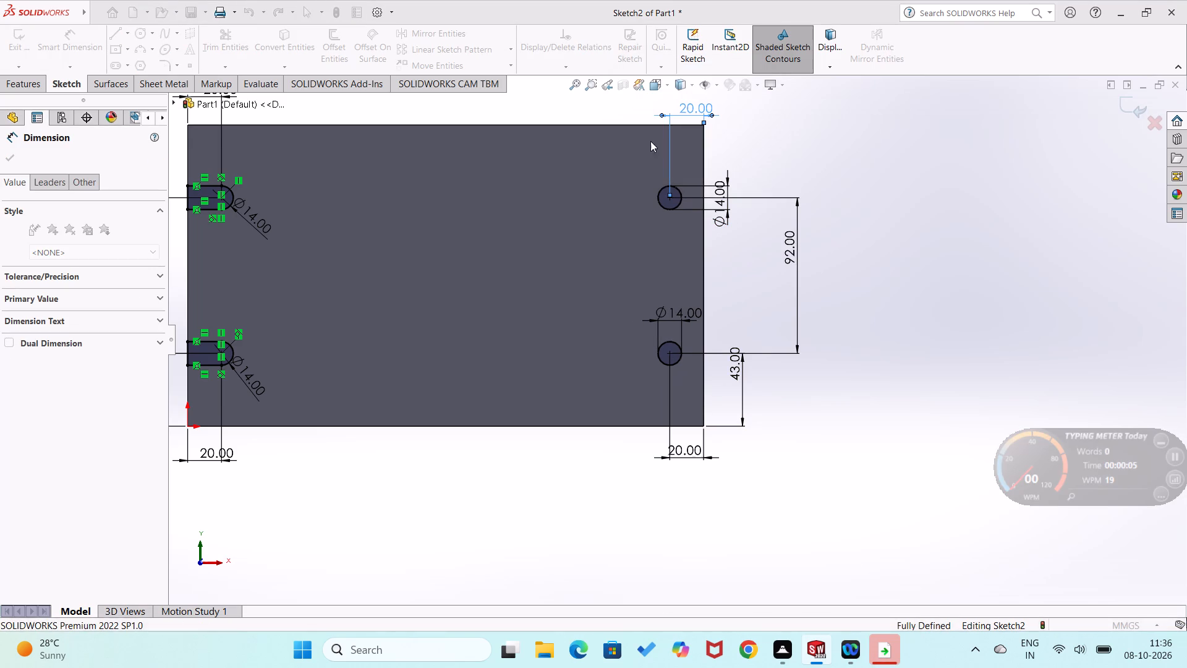
left_click(815, 312)
Draw connected lines from the lower-right circle's top point to the plate's right edge, 14 mm down, and 20 mm back to its bottom point.
scroll(649, 324, "down", 3)
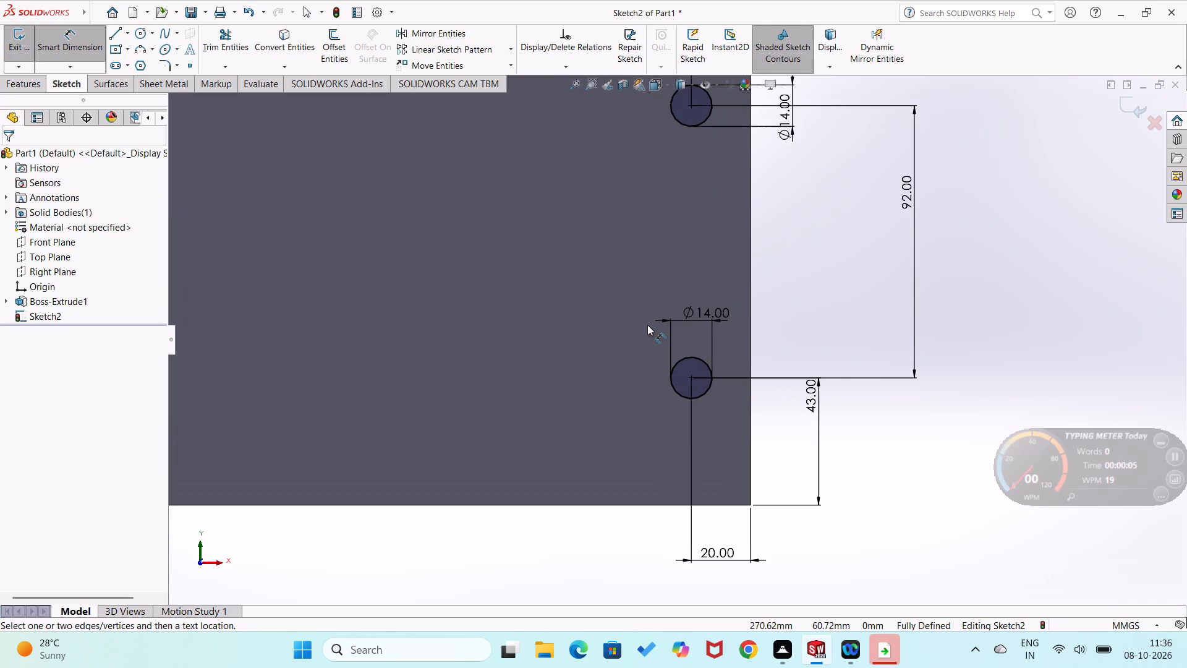
scroll(651, 325, "up", 2)
scroll(681, 309, "down", 2)
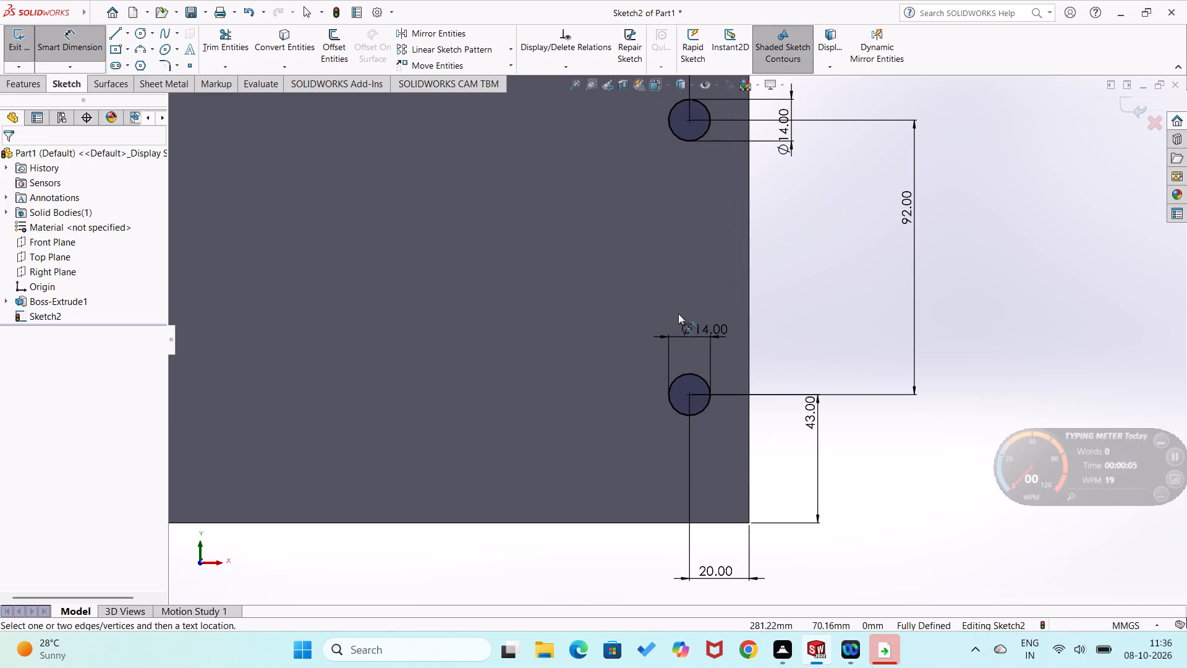
right_click_drag(967, 376, 922, 406)
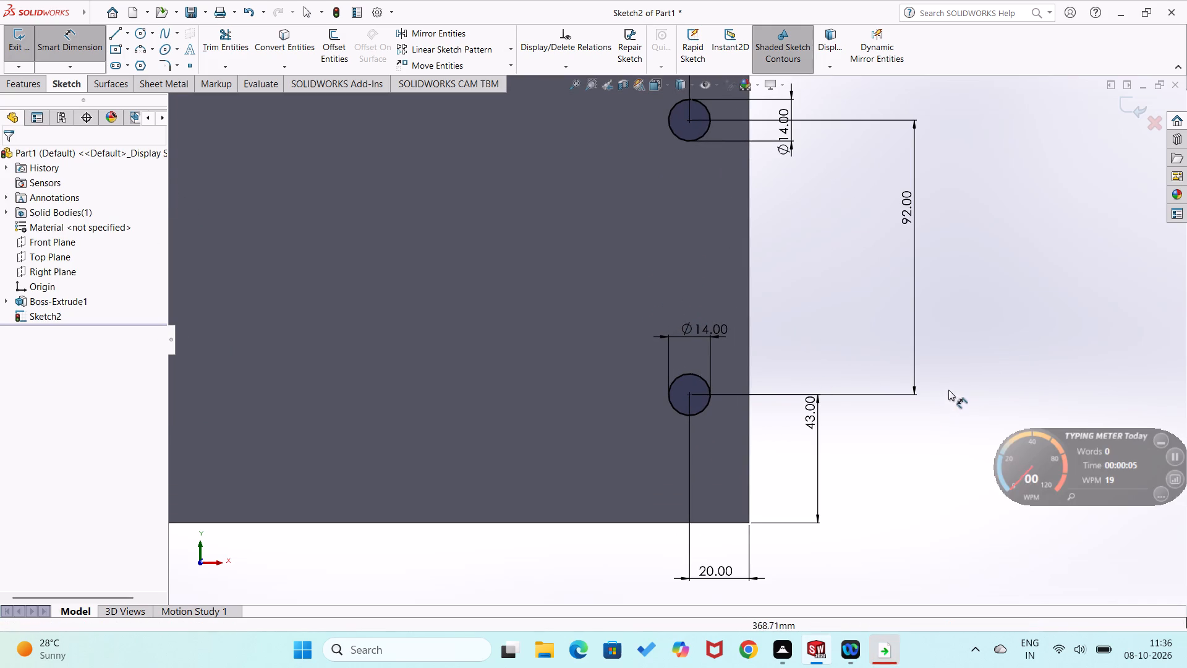
right_click_drag(981, 372, 932, 391)
right_click_drag(971, 357, 877, 336)
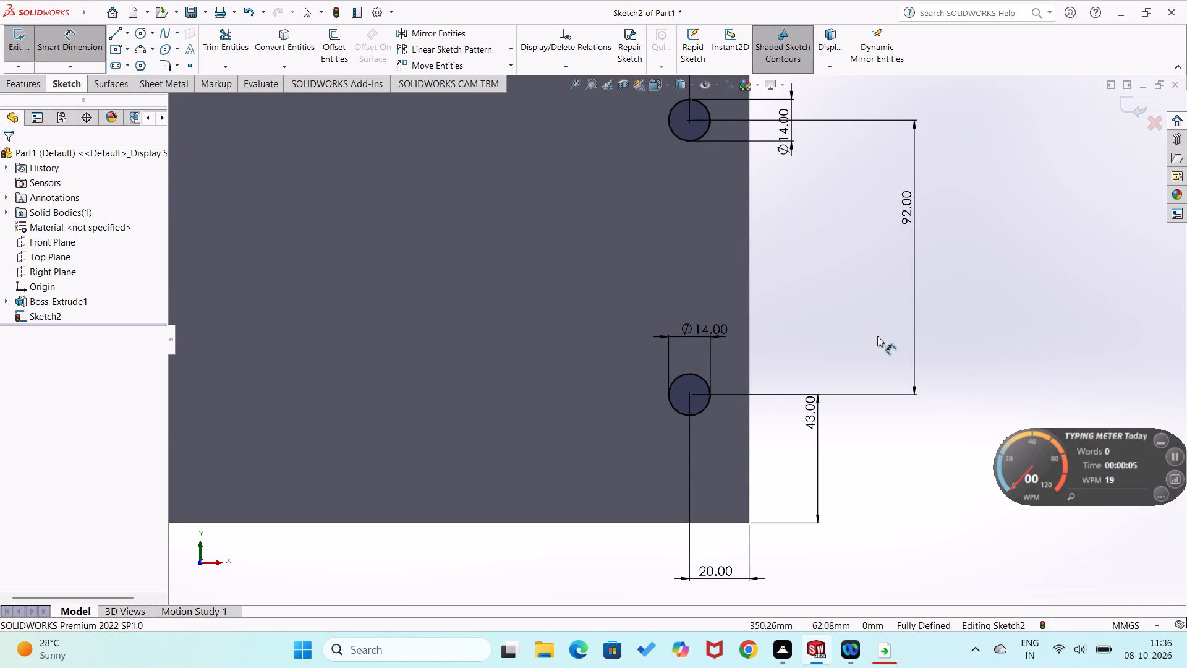
scroll(710, 385, "down", 2)
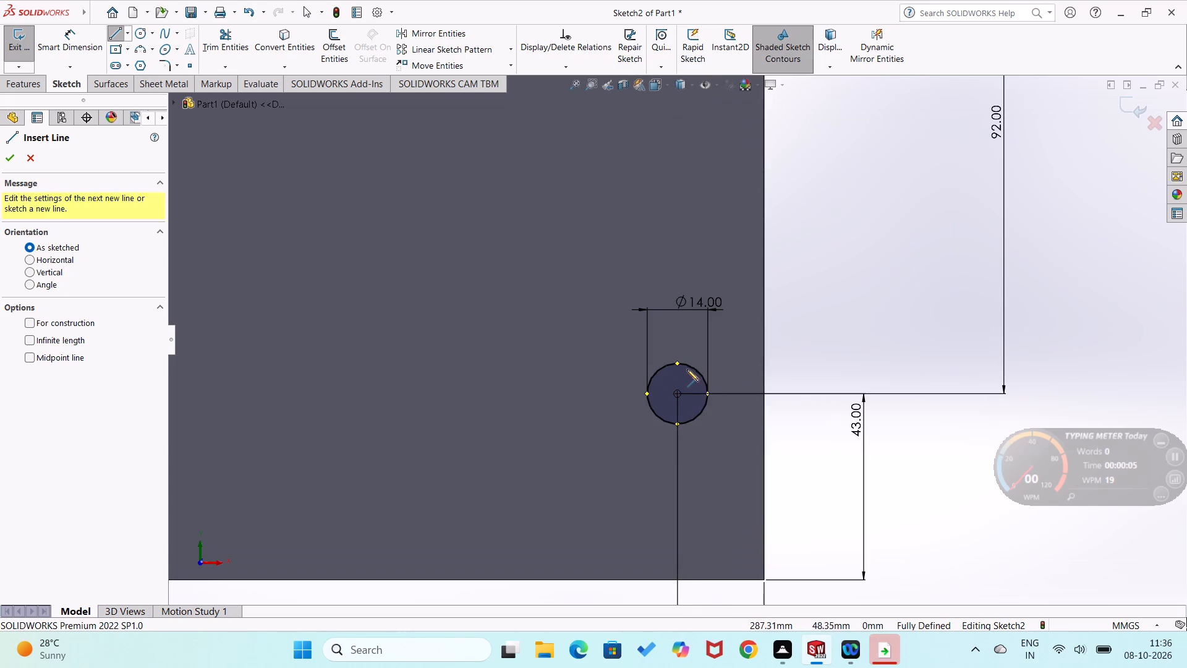
left_click(679, 363)
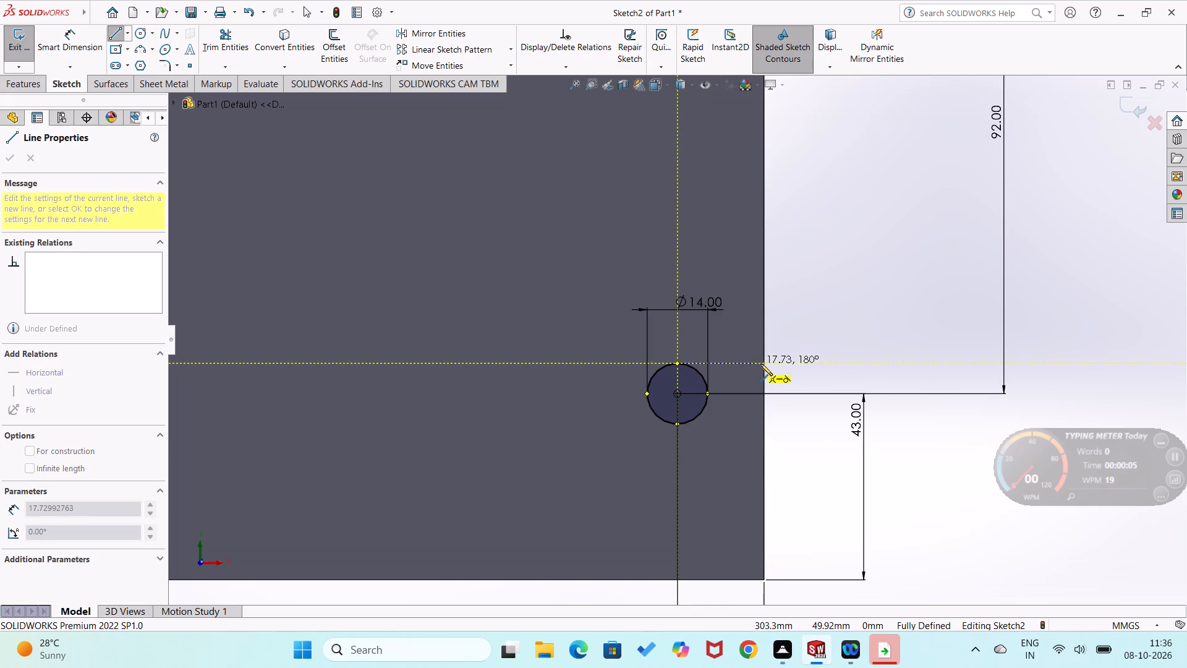
left_click(764, 364)
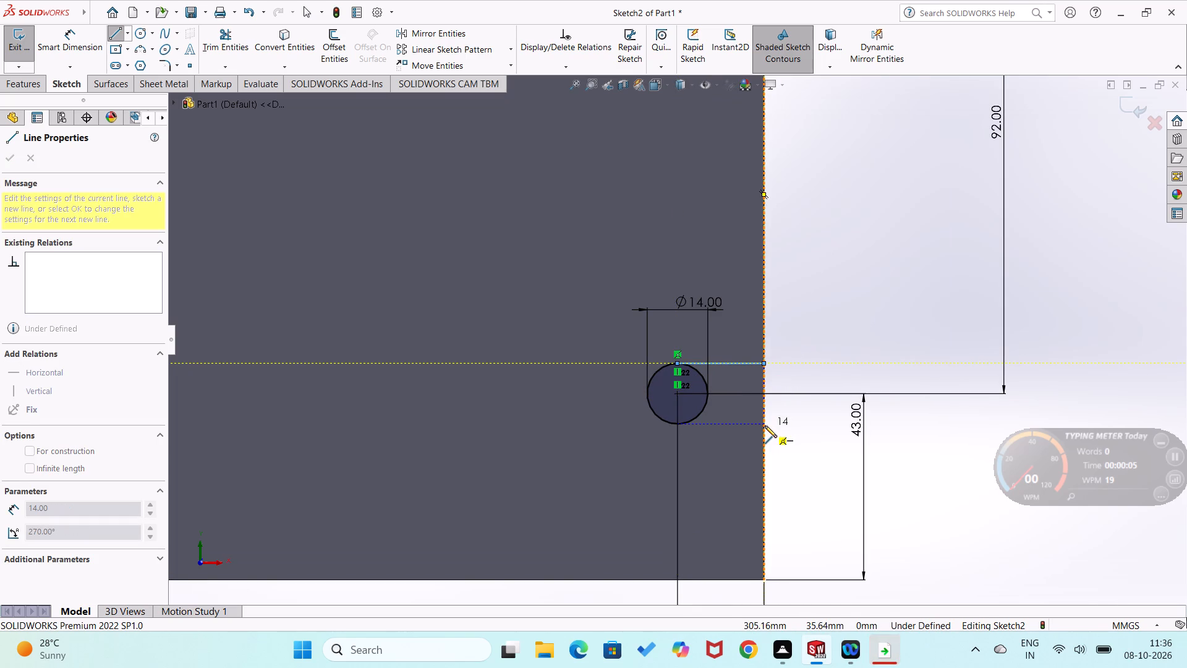
left_click(764, 424)
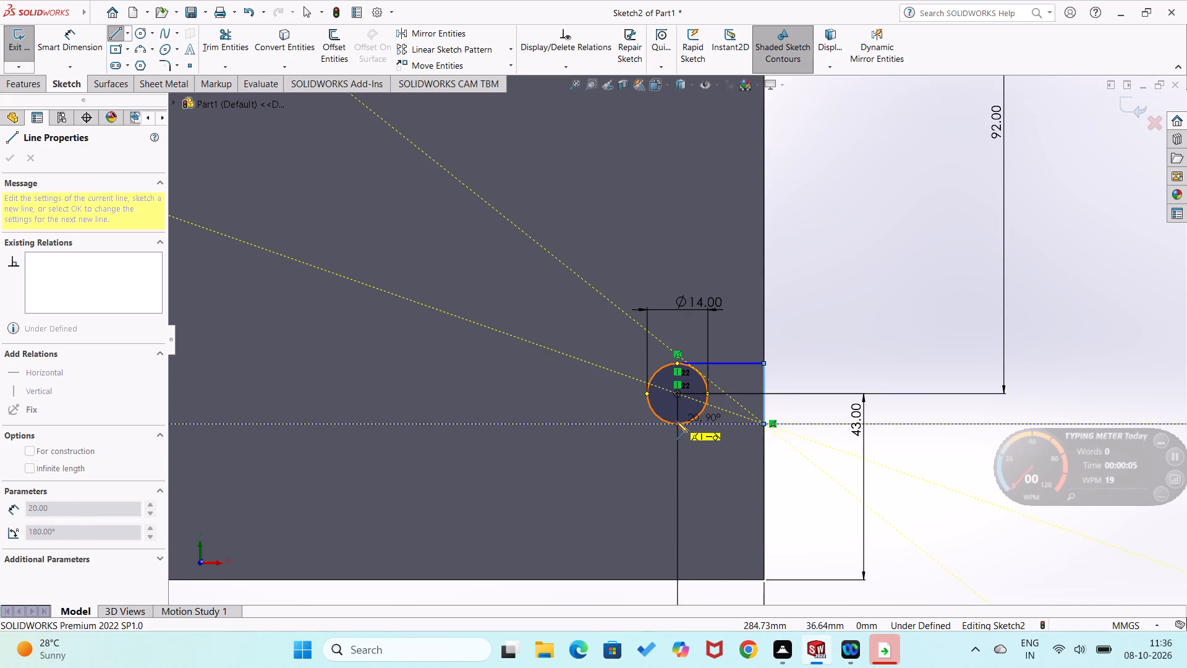
left_click(676, 425)
right_click_drag(809, 448, 831, 375)
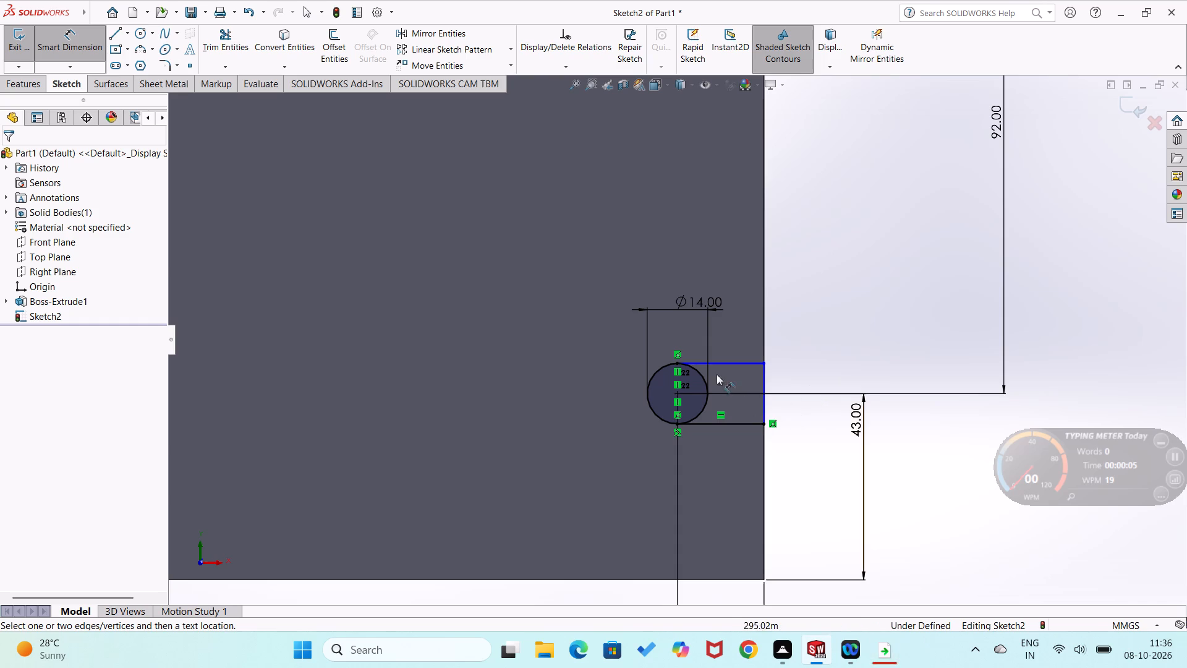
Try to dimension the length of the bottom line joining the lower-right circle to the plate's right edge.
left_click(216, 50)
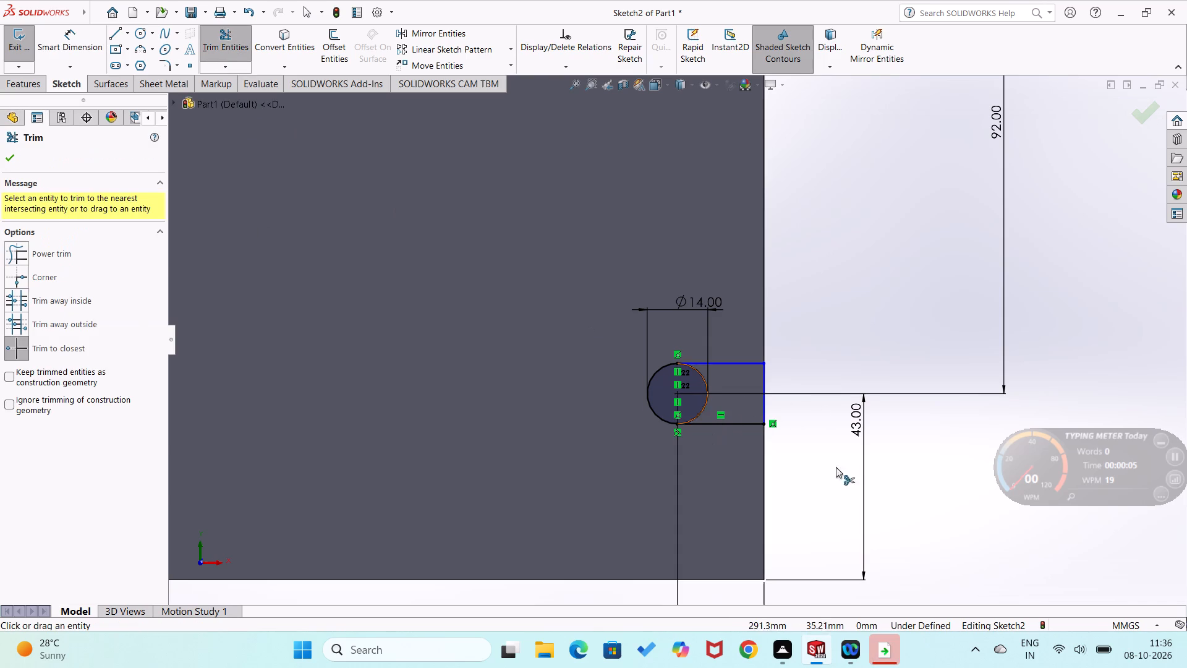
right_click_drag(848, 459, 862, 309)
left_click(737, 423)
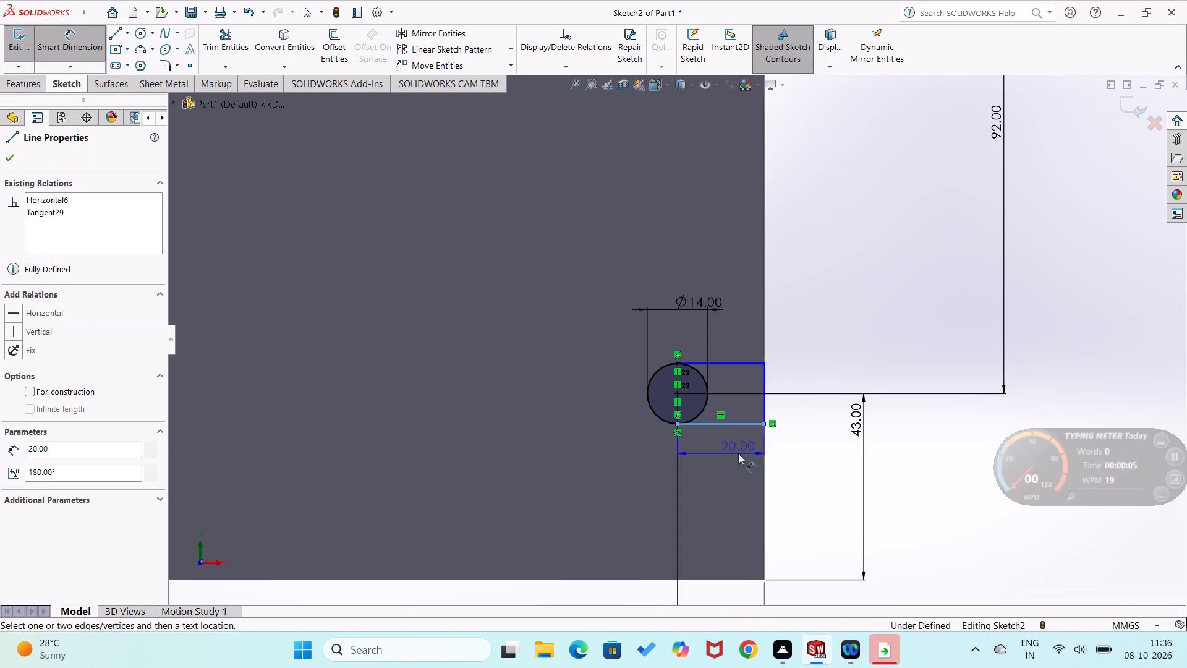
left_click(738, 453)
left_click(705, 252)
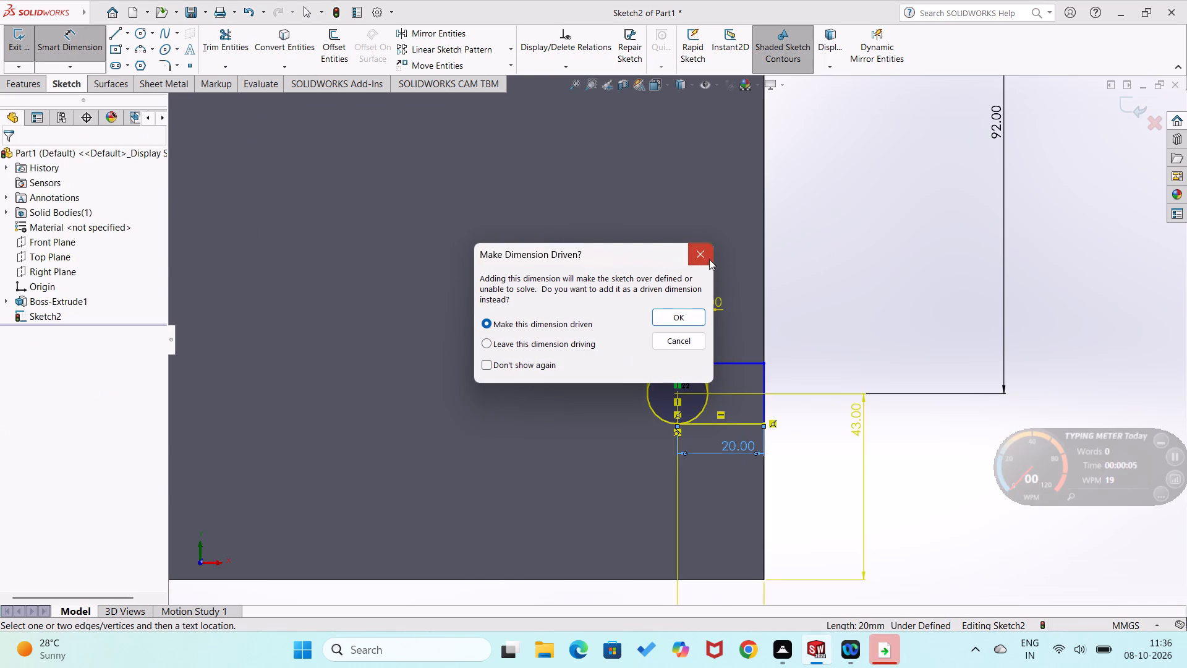
Dimension the lower-right slot outline's top line at 20 mm and its vertical end line at 14 mm.
left_click(755, 362)
left_click(754, 349)
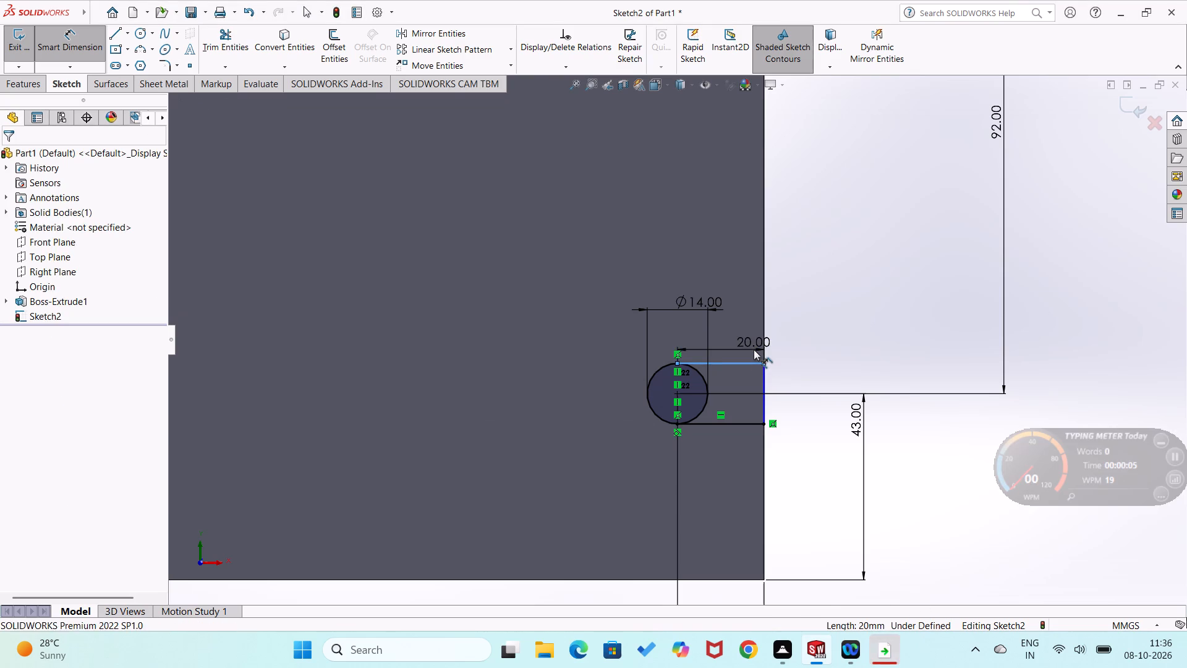
left_click(707, 333)
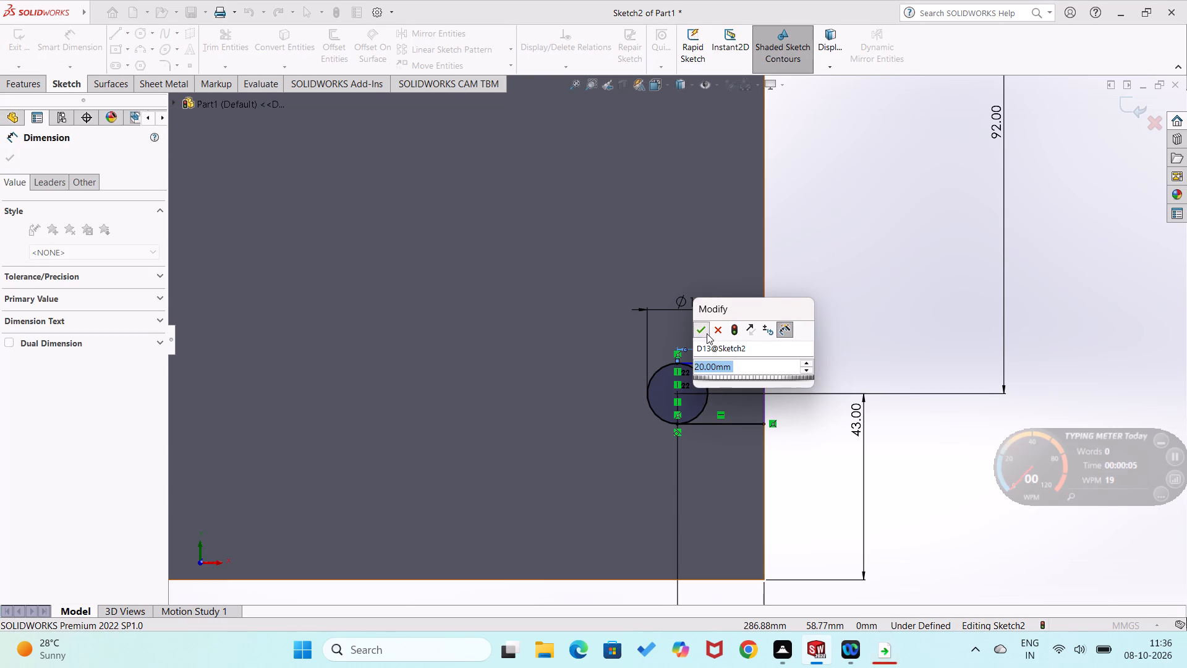
left_click(790, 444)
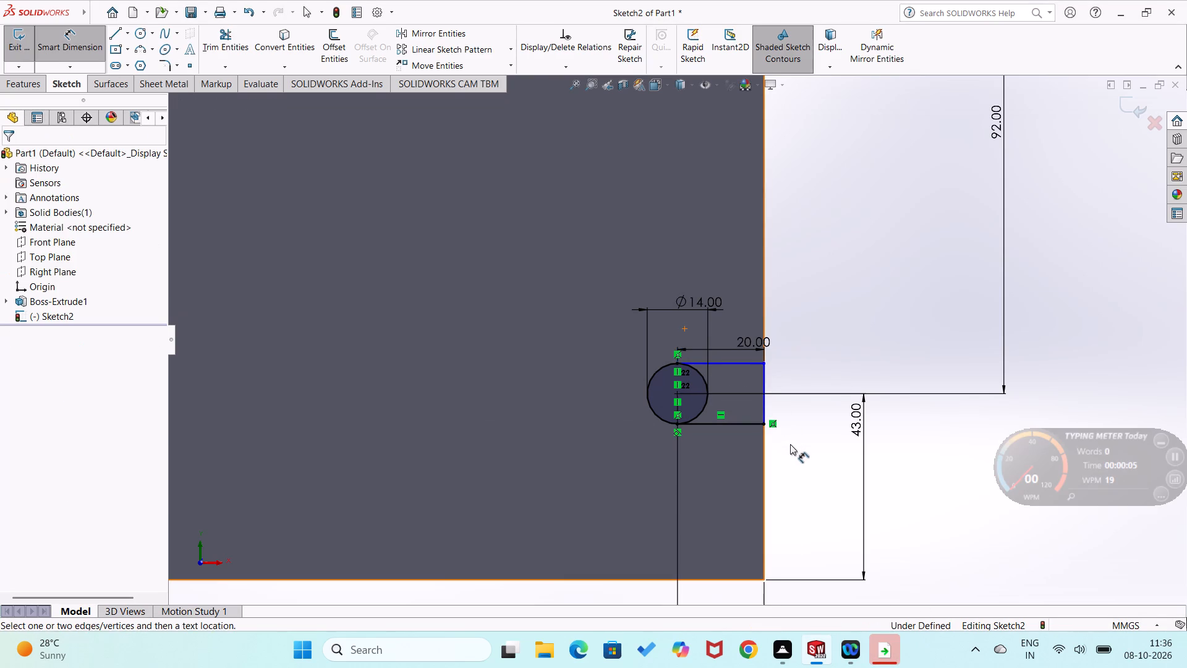
left_click(764, 388)
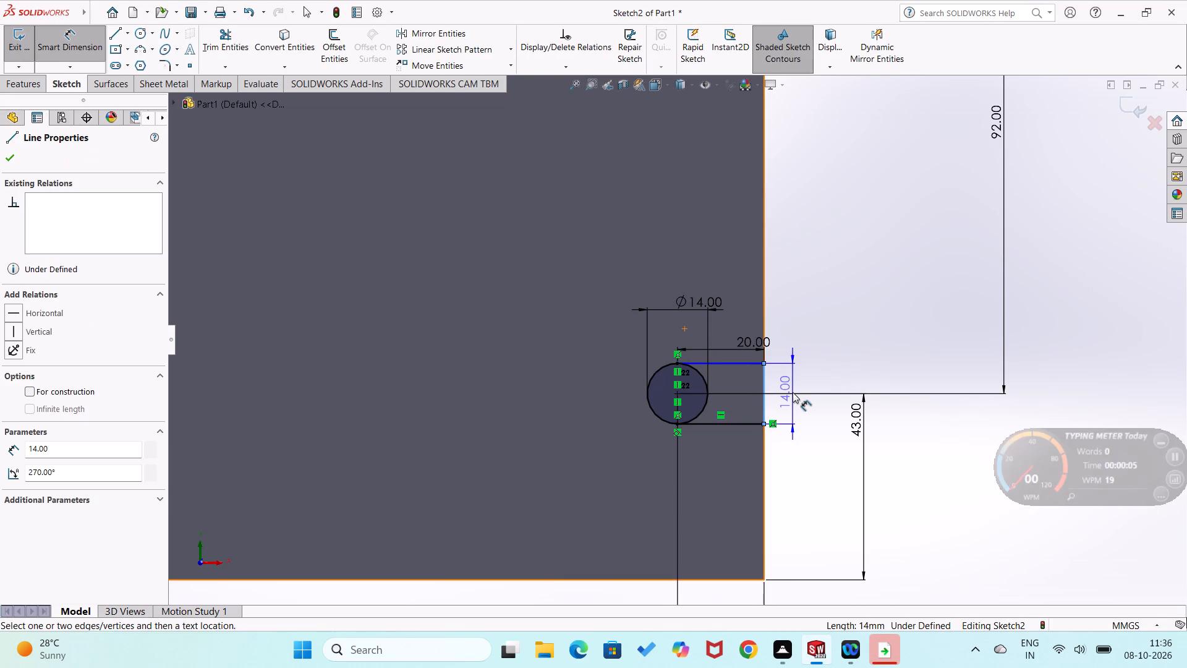
left_click(793, 392)
left_click(743, 372)
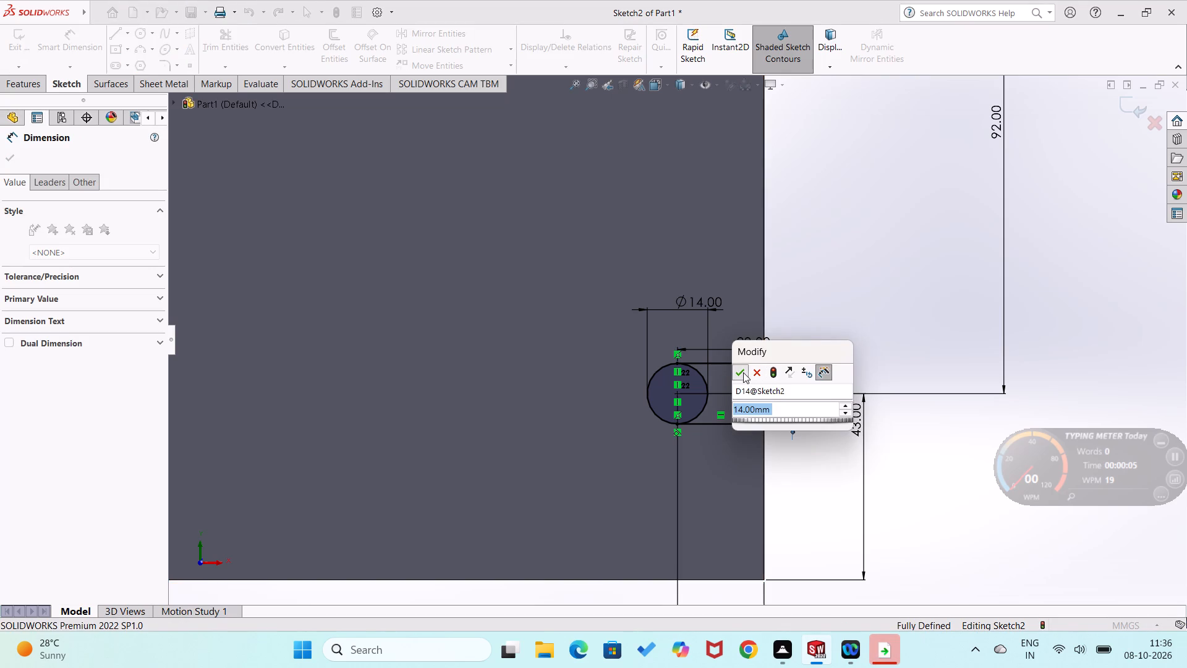
left_click(849, 323)
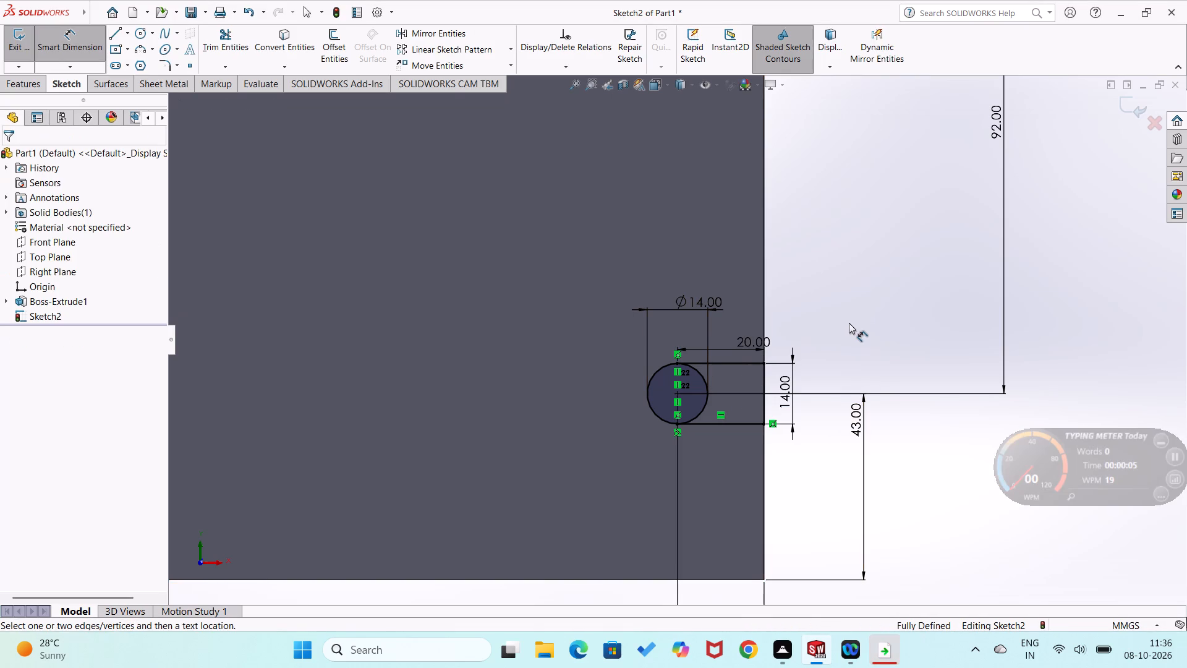
Trim away the half of the lower-right circle that lies inside the slot outline.
left_click(225, 45)
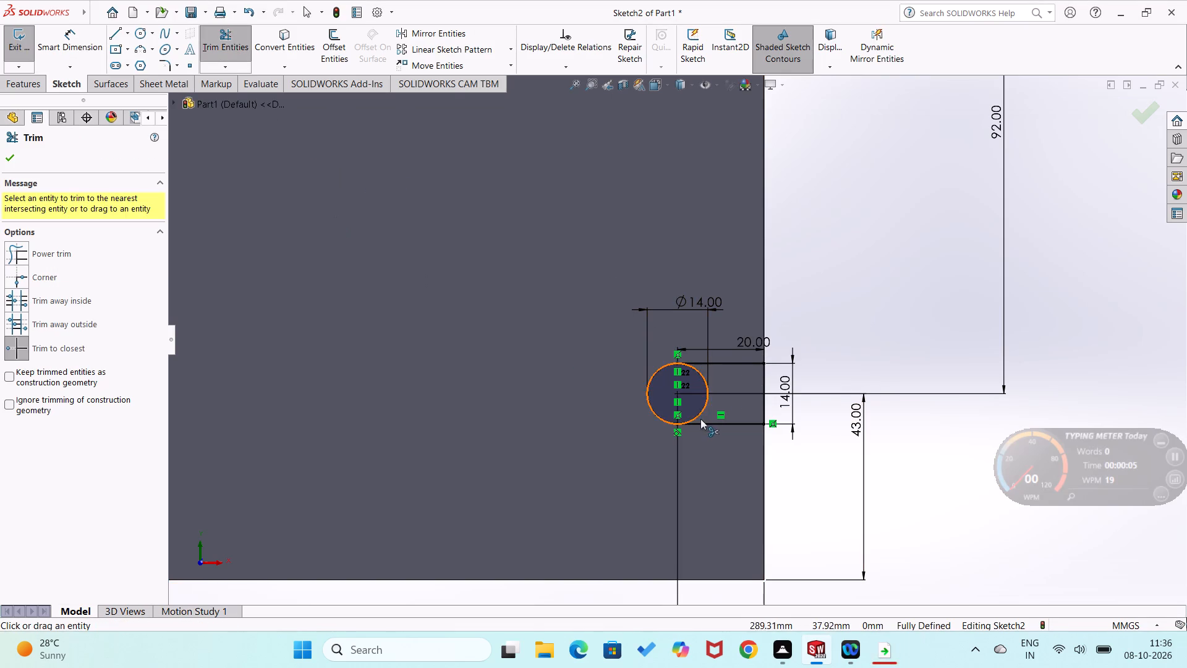
left_click(700, 415)
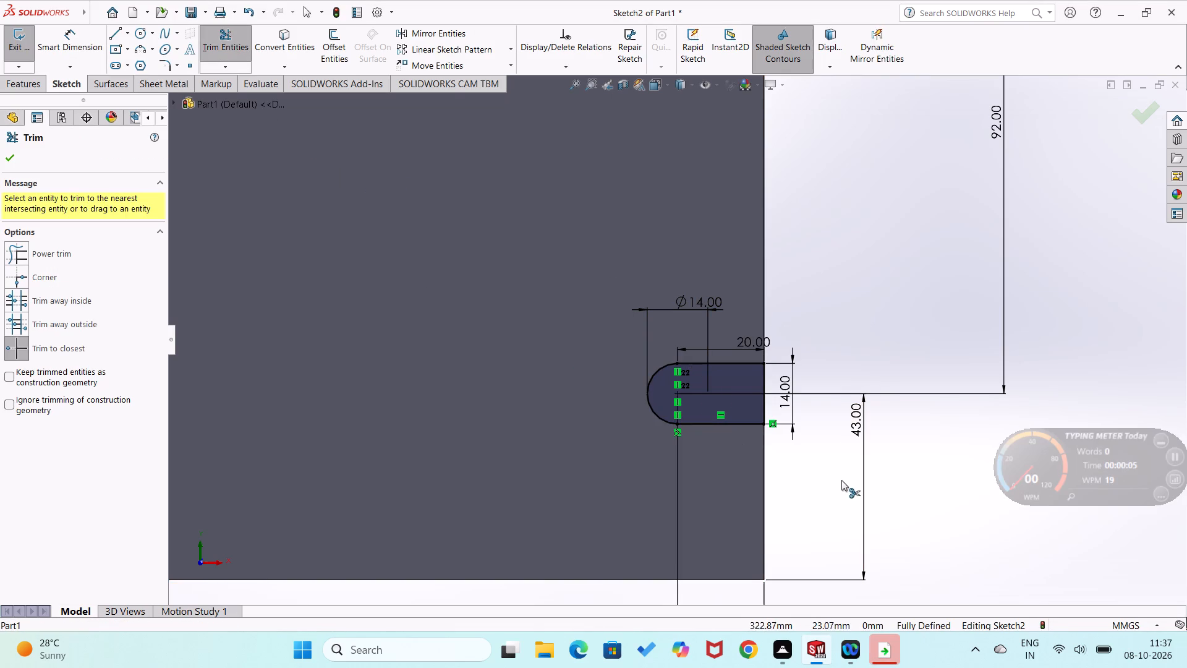
left_click(974, 515)
Draw 20 mm lines from the upper-right circle's bottom and top points to the plate's right edge, joined by a 14 mm vertical line.
scroll(836, 387, "up", 5)
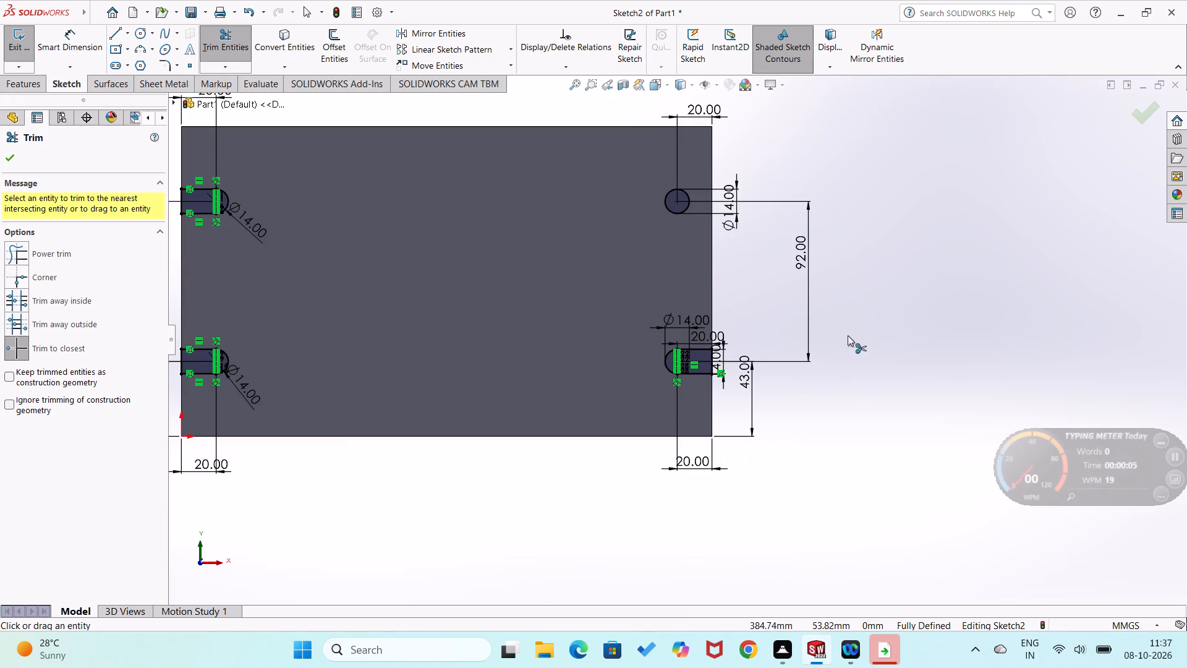
scroll(723, 229, "down", 3)
scroll(681, 209, "up", 2)
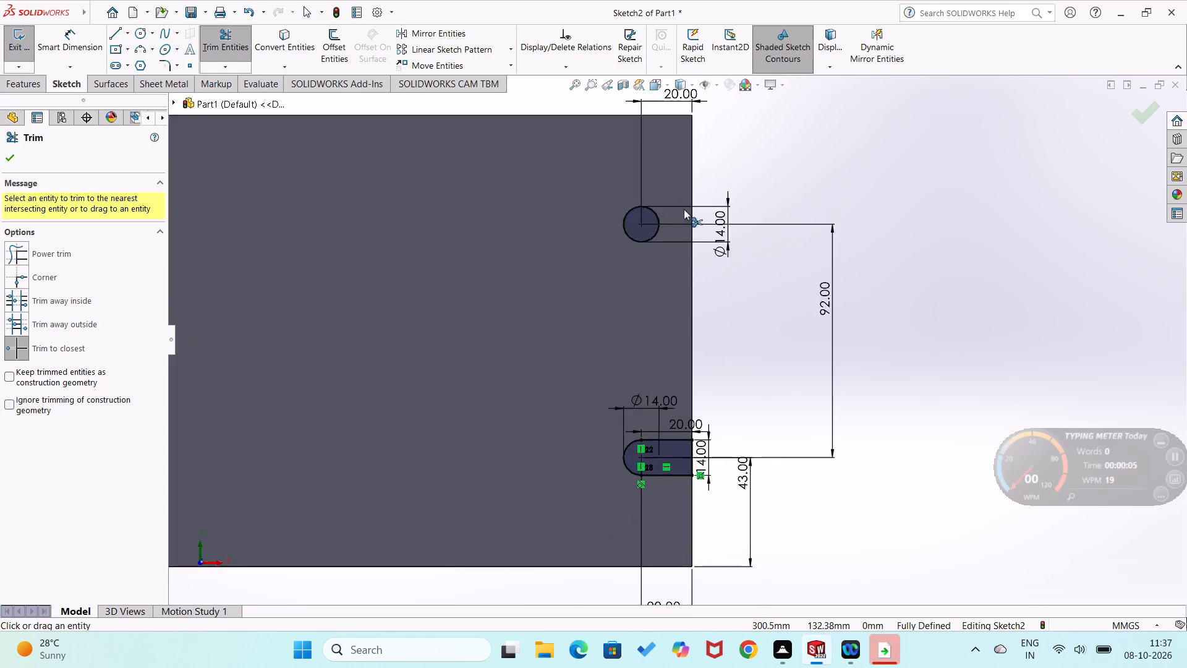
scroll(684, 212, "down", 4)
scroll(677, 280, "down", 2)
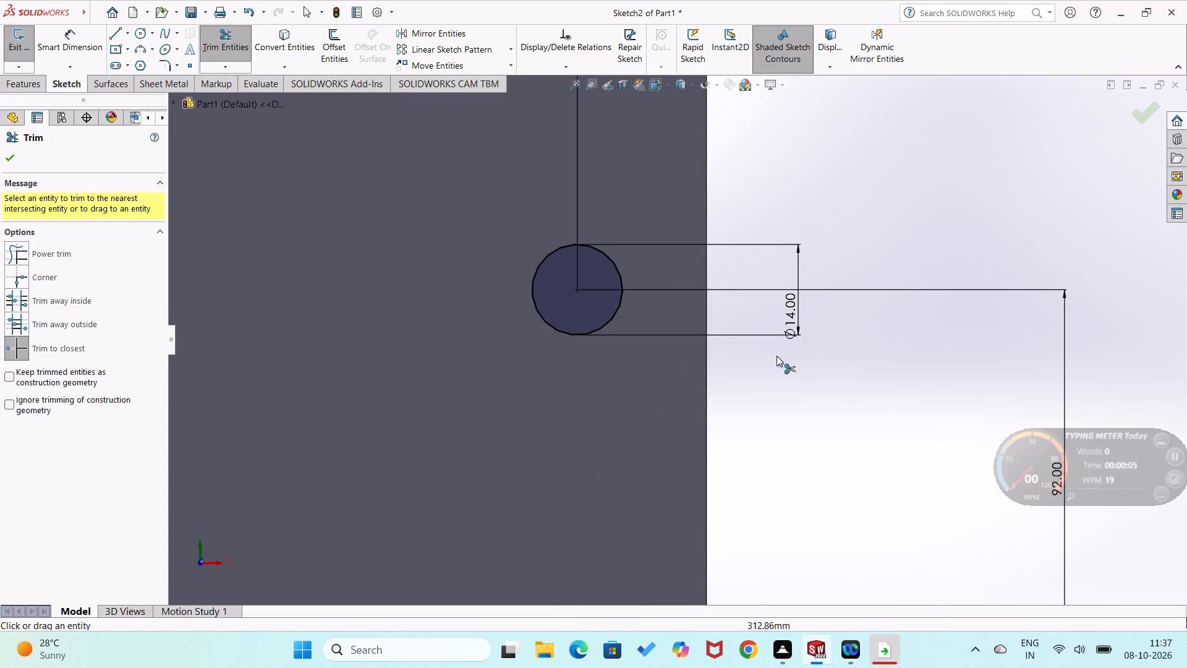
right_click_drag(857, 396, 789, 450)
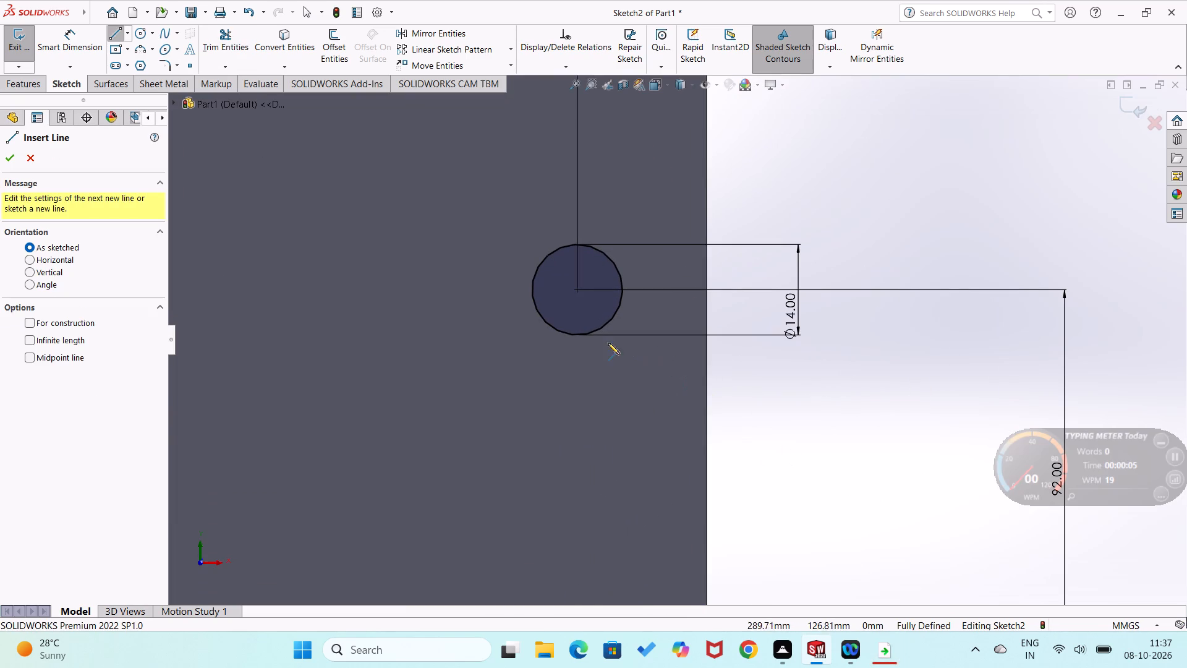
left_click(576, 334)
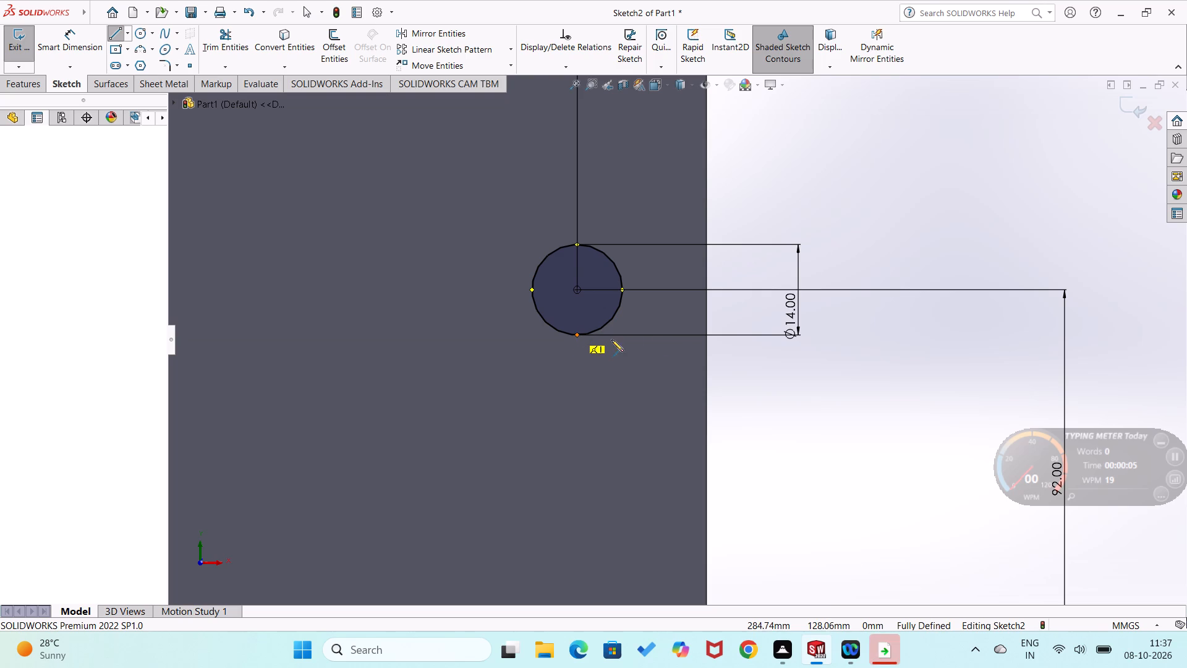
left_click(705, 336)
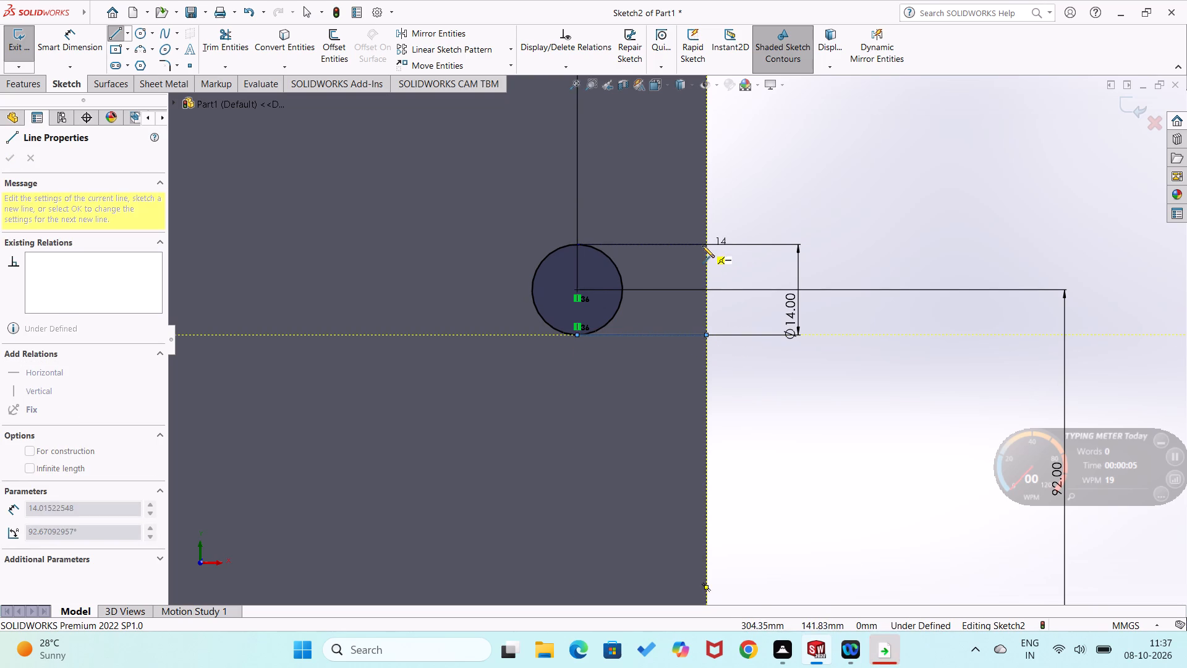
right_click_drag(764, 330, 719, 400)
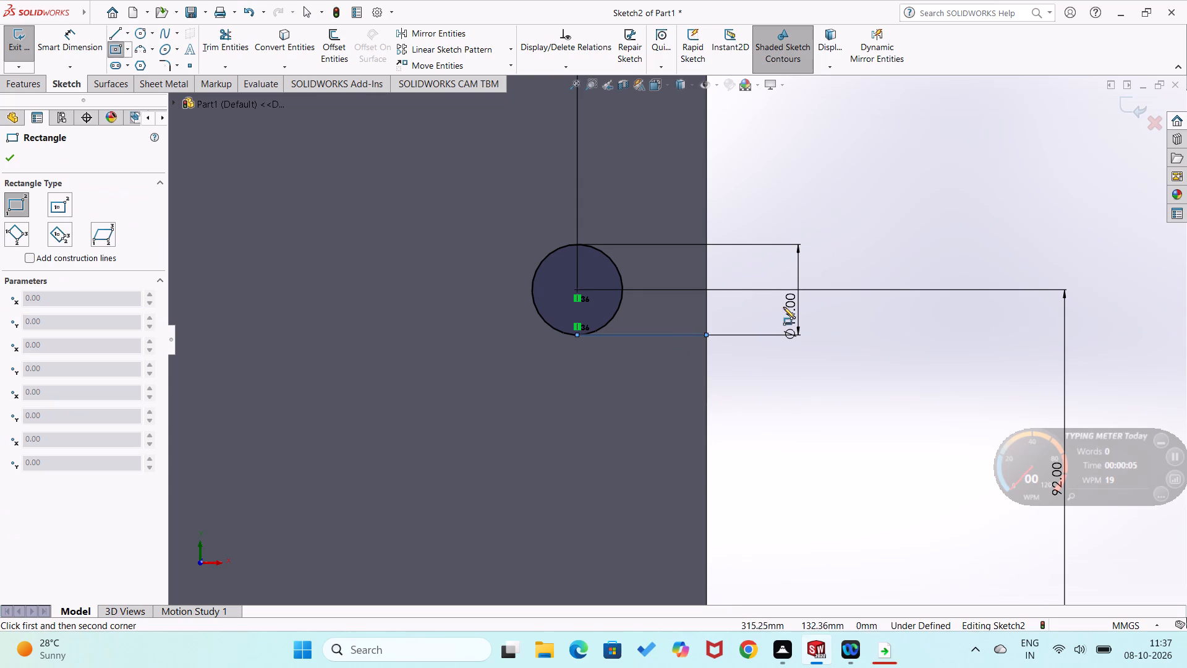
right_click_drag(880, 355, 778, 392)
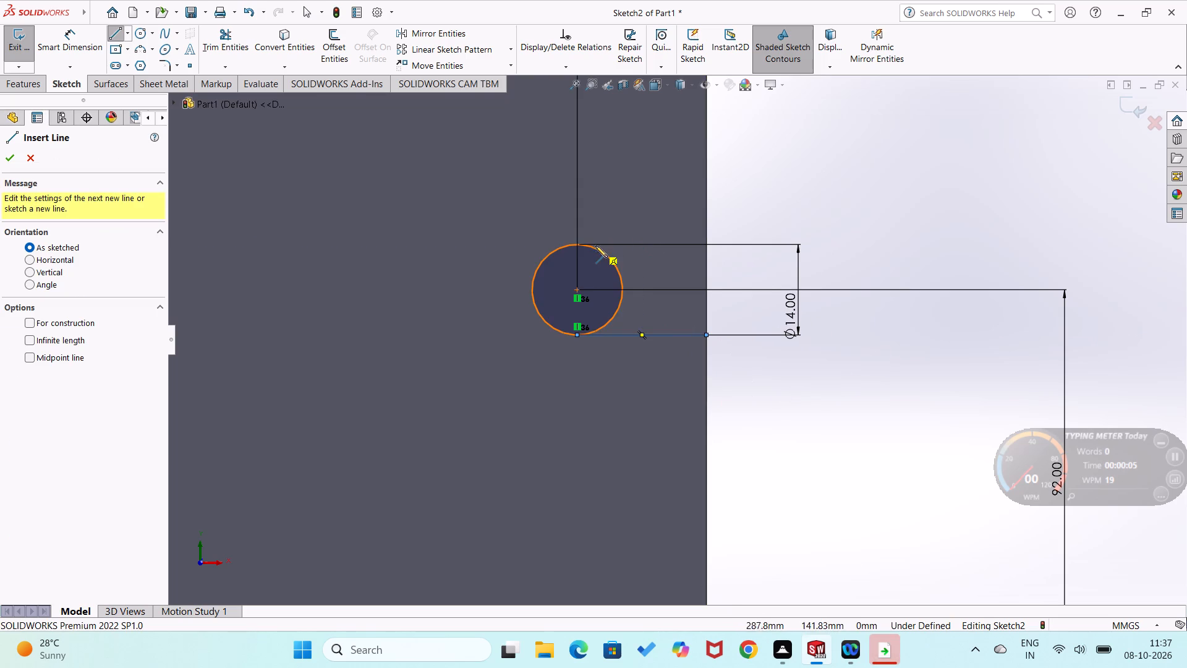
left_click(577, 244)
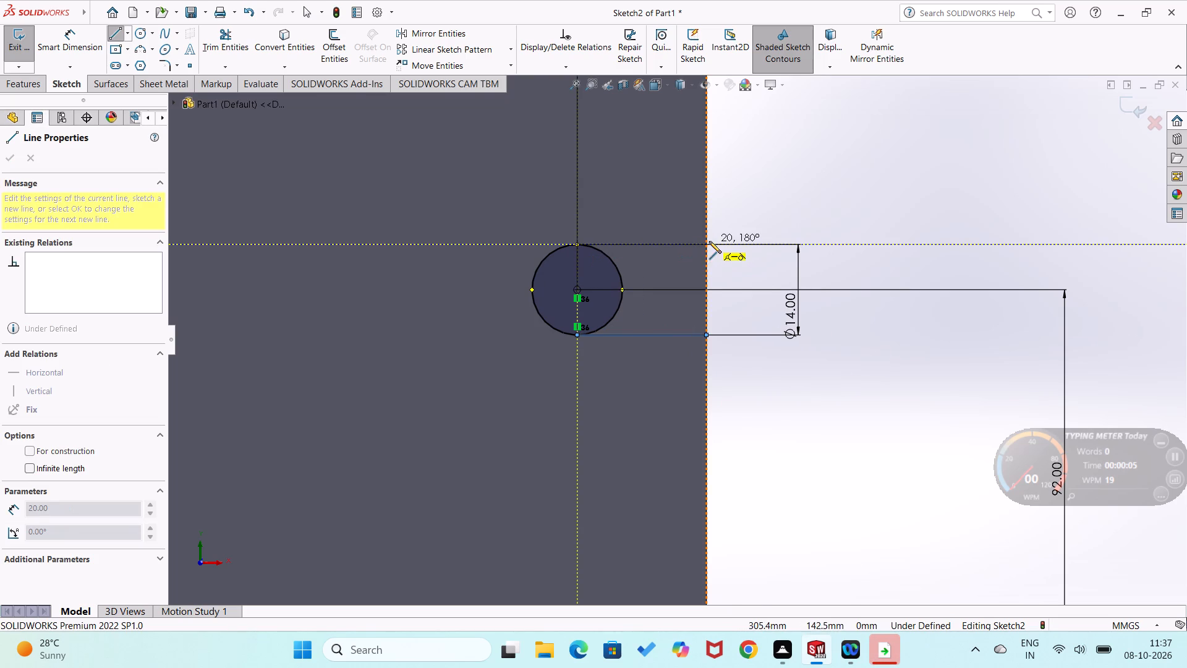
left_click(706, 242)
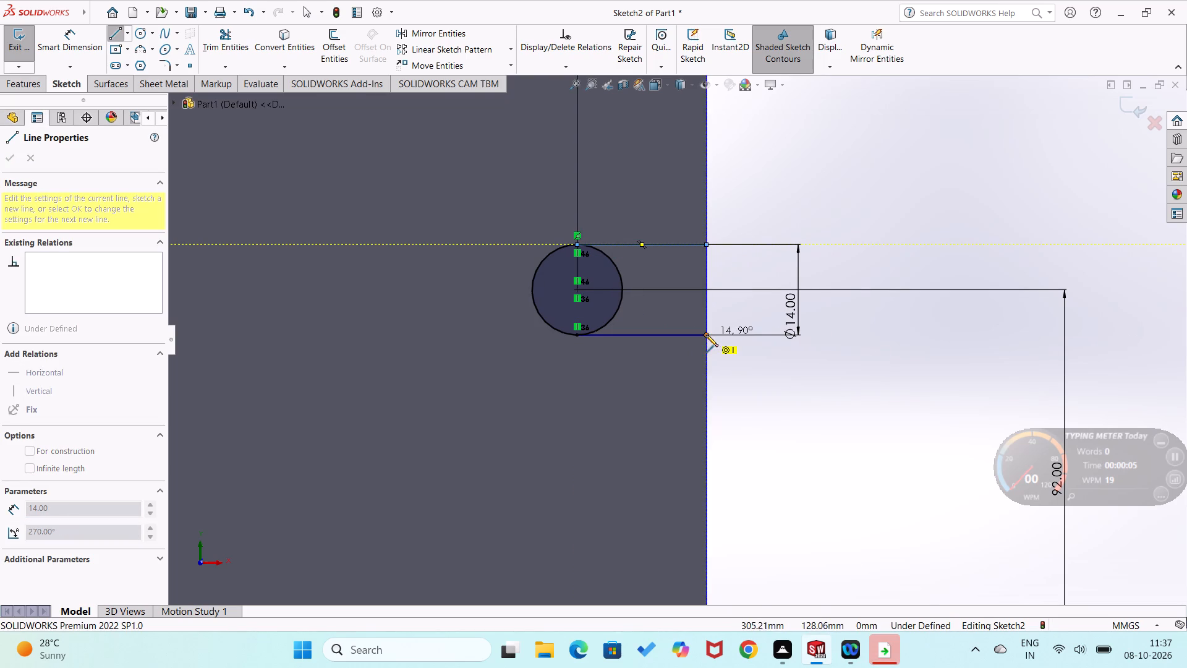
left_click(705, 335)
Dimension the upper-right slot outline's bottom and top lines at 20 mm and its vertical end line at 14 mm.
right_click_drag(814, 439, 820, 339)
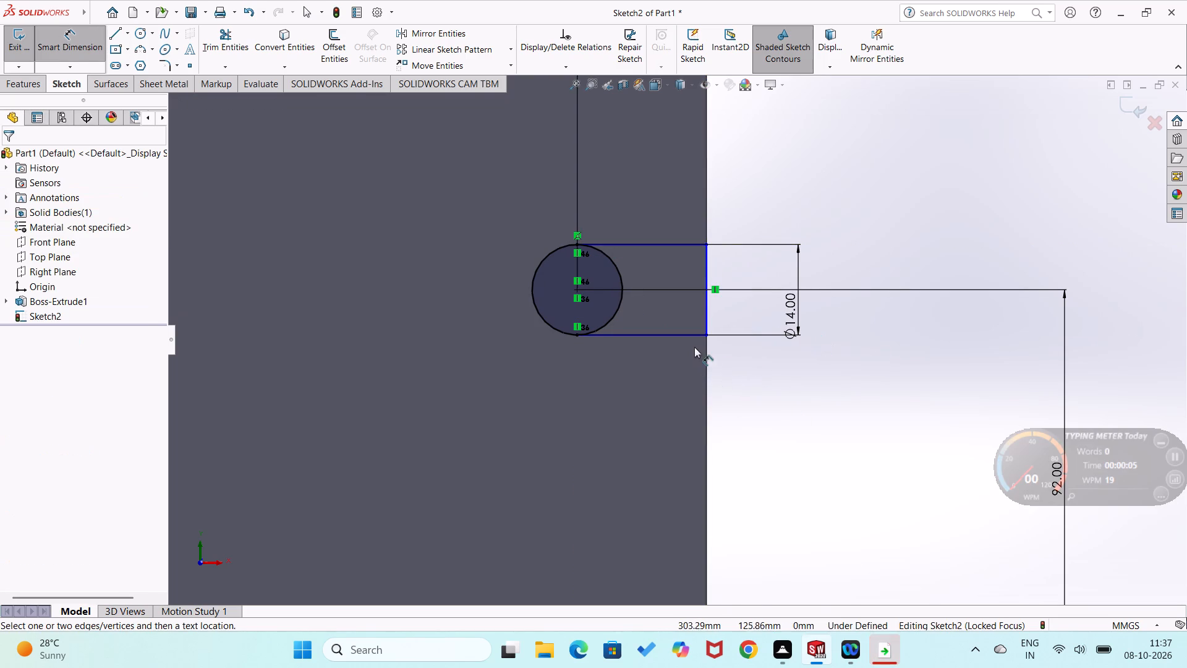
left_click(691, 333)
left_click(686, 364)
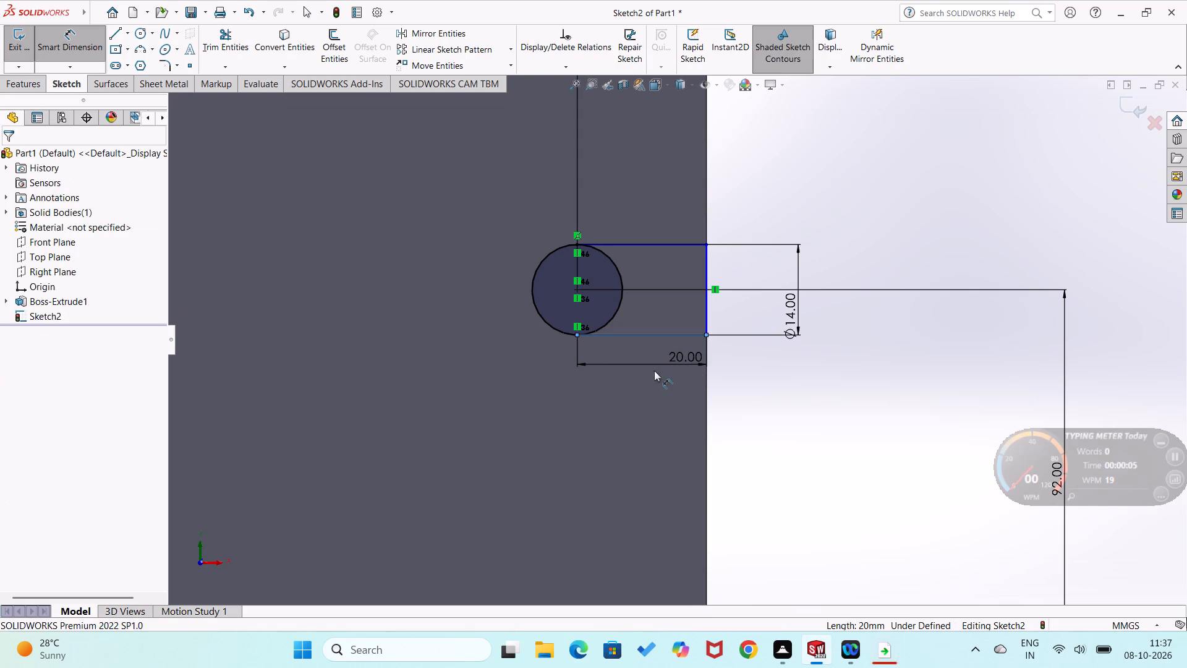
left_click(632, 347)
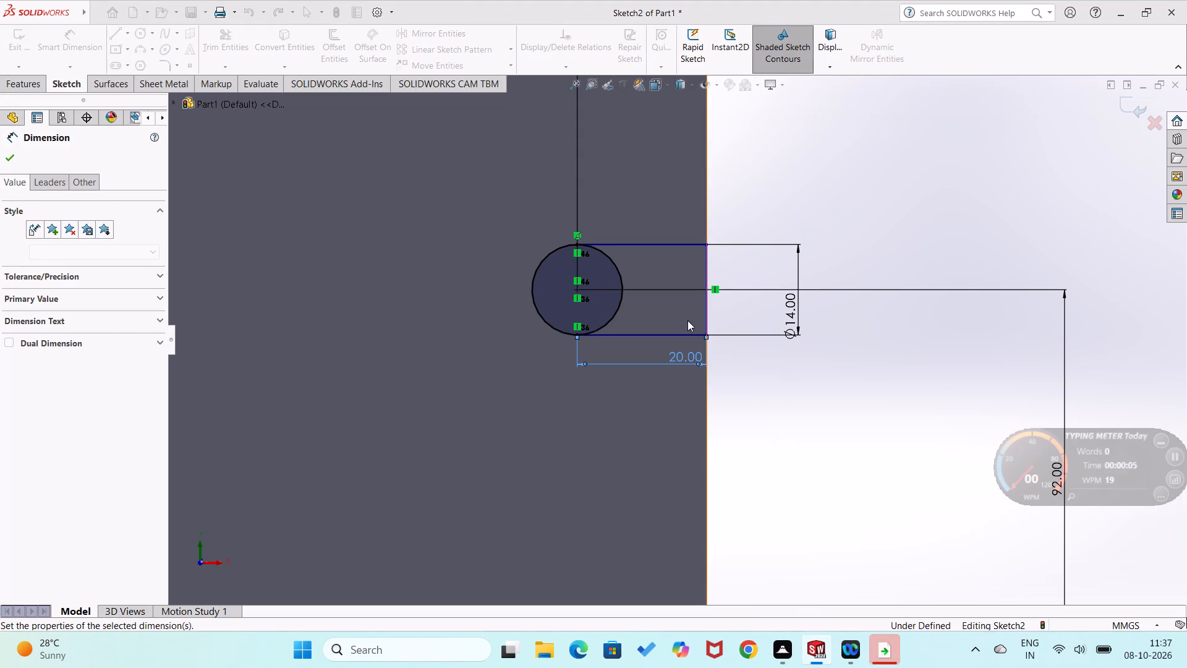
left_click(705, 319)
left_click(734, 316)
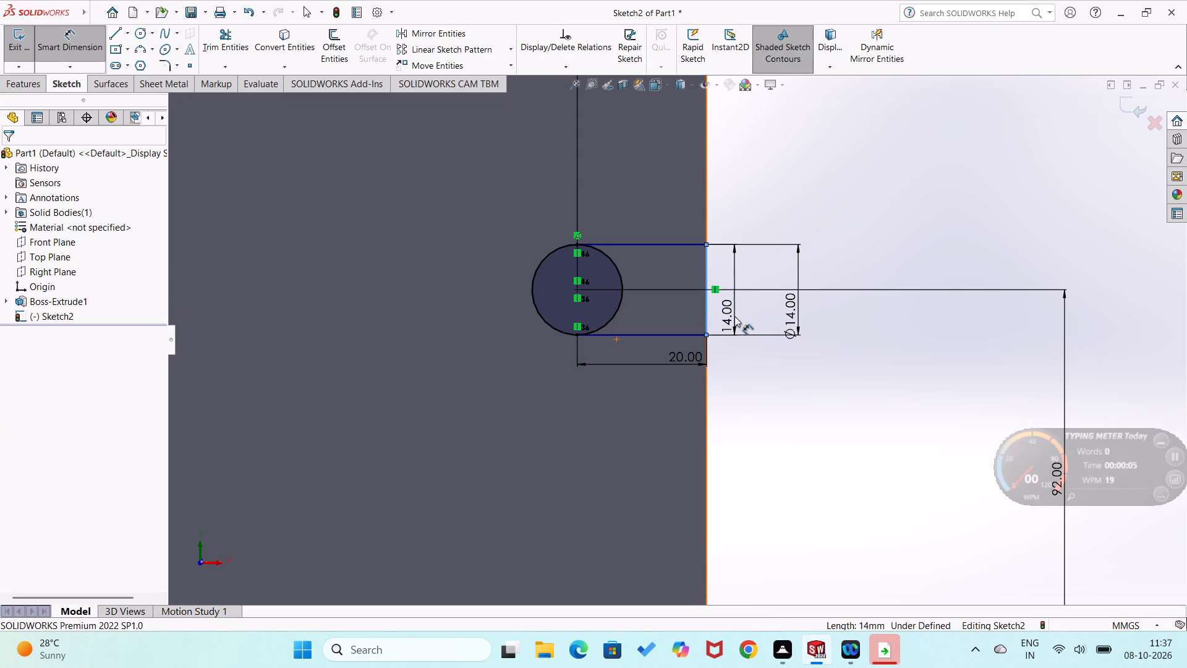
left_click(681, 300)
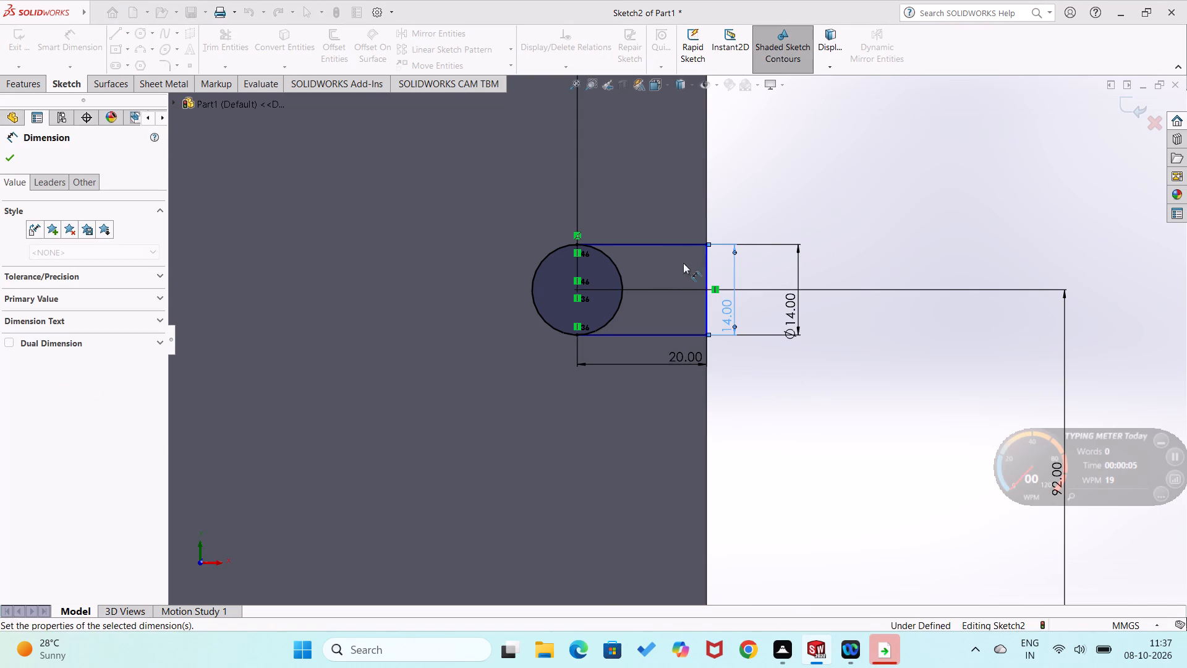
left_click(688, 246)
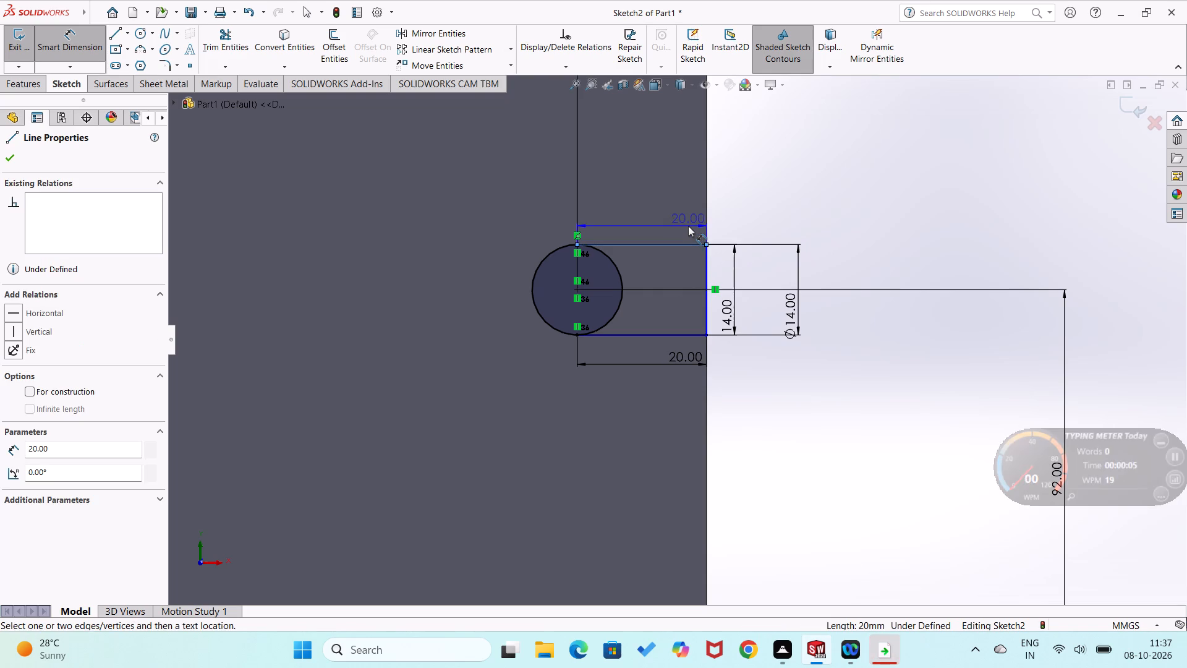
left_click(688, 226)
left_click(630, 208)
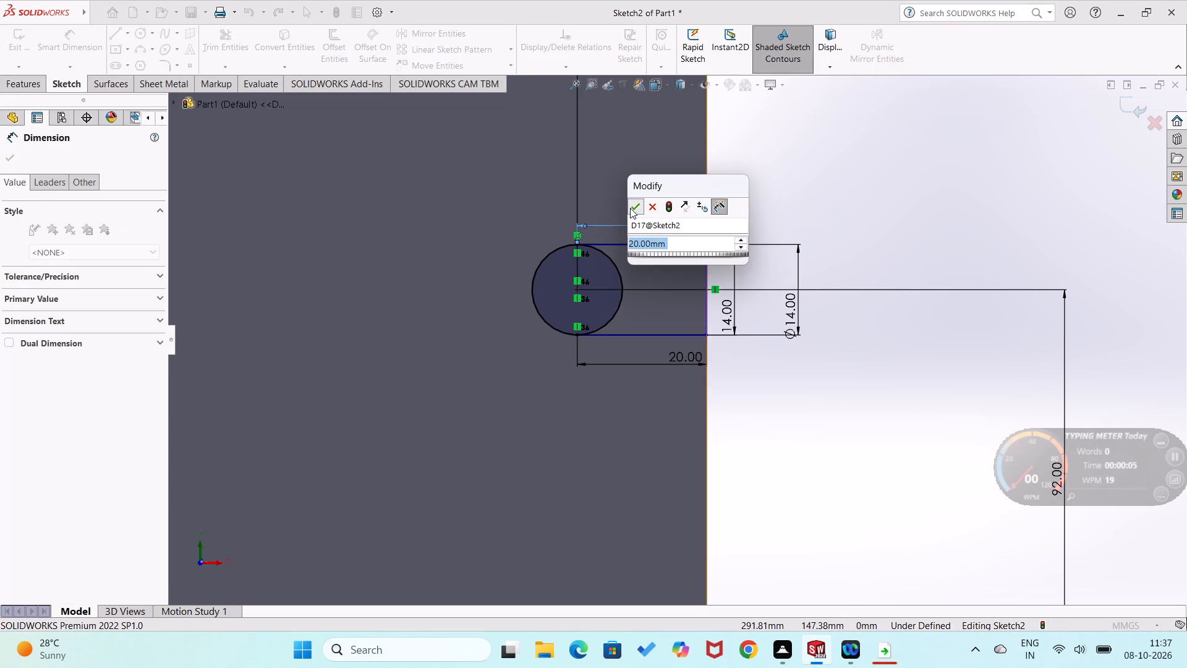
left_click(803, 382)
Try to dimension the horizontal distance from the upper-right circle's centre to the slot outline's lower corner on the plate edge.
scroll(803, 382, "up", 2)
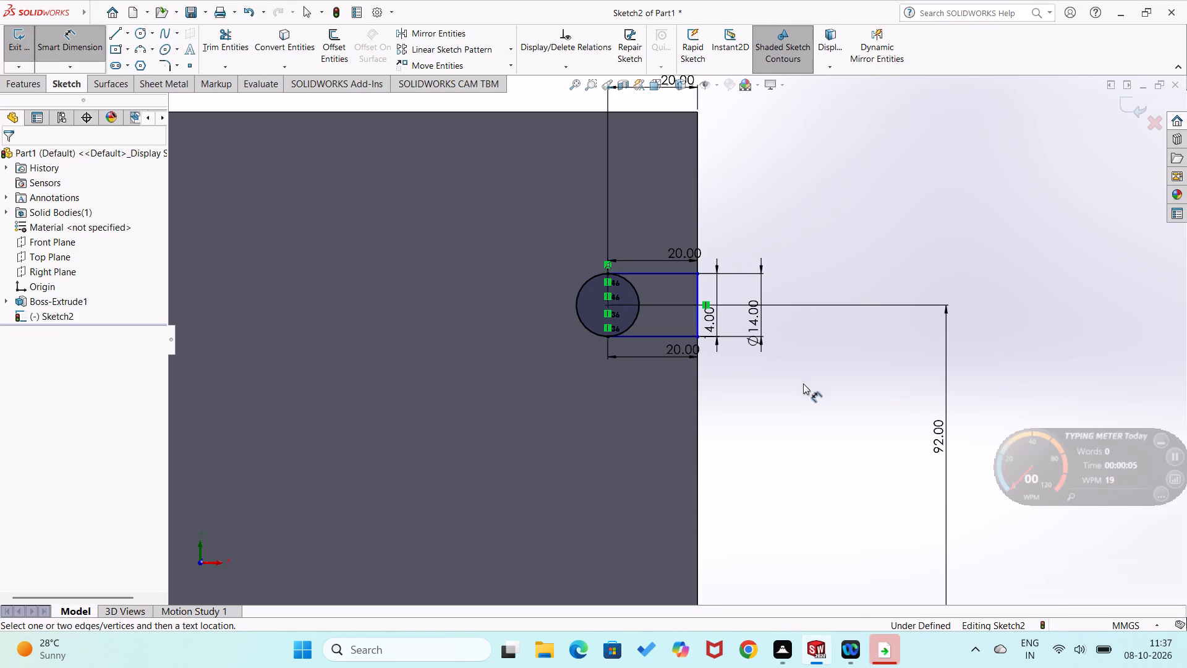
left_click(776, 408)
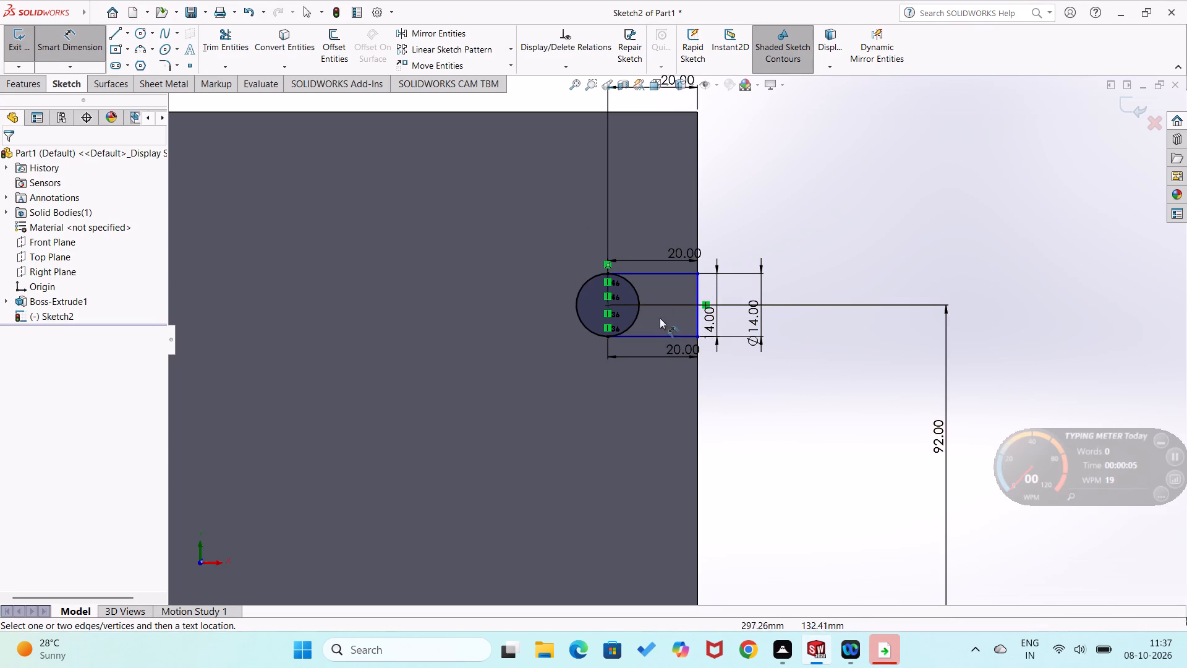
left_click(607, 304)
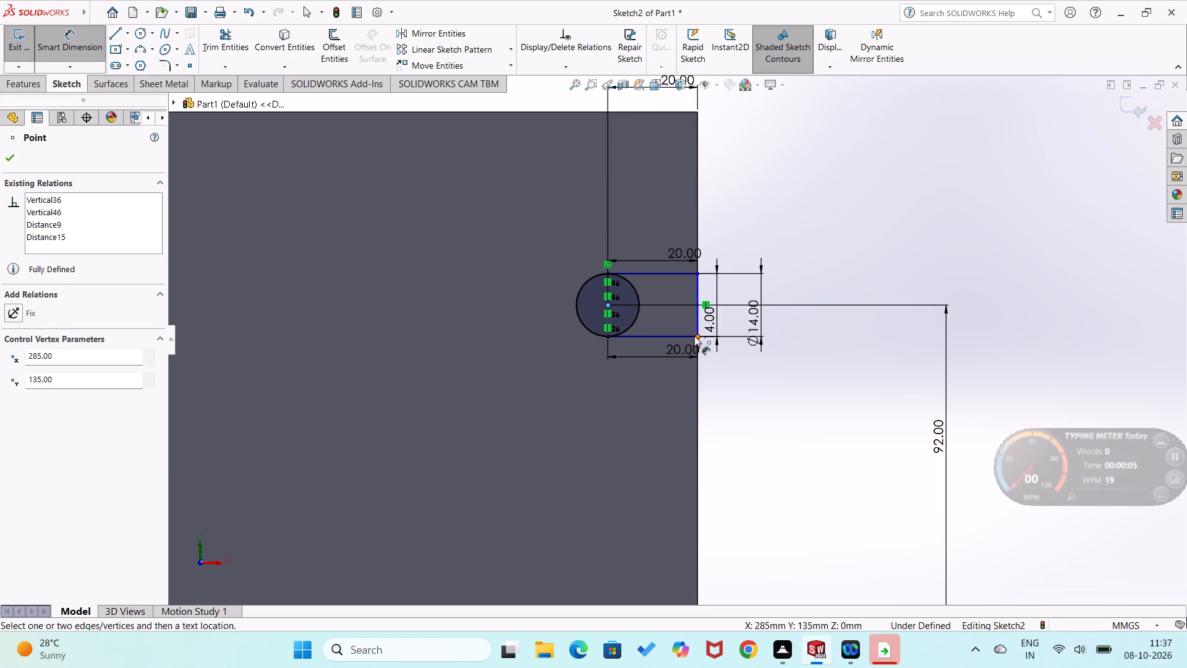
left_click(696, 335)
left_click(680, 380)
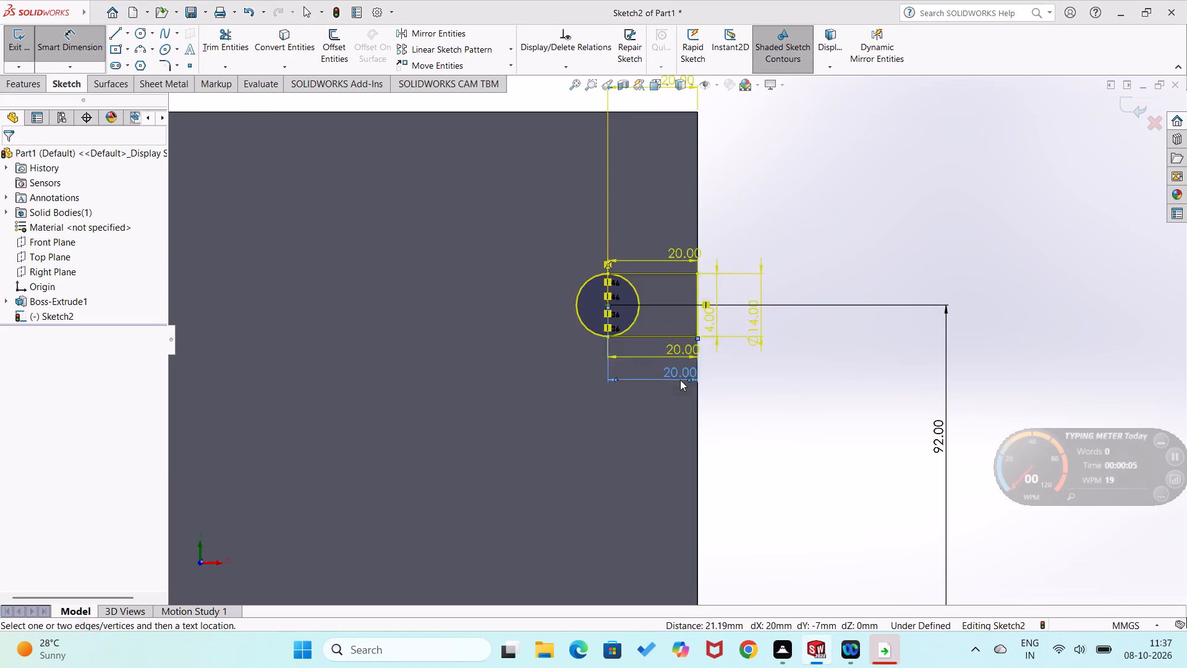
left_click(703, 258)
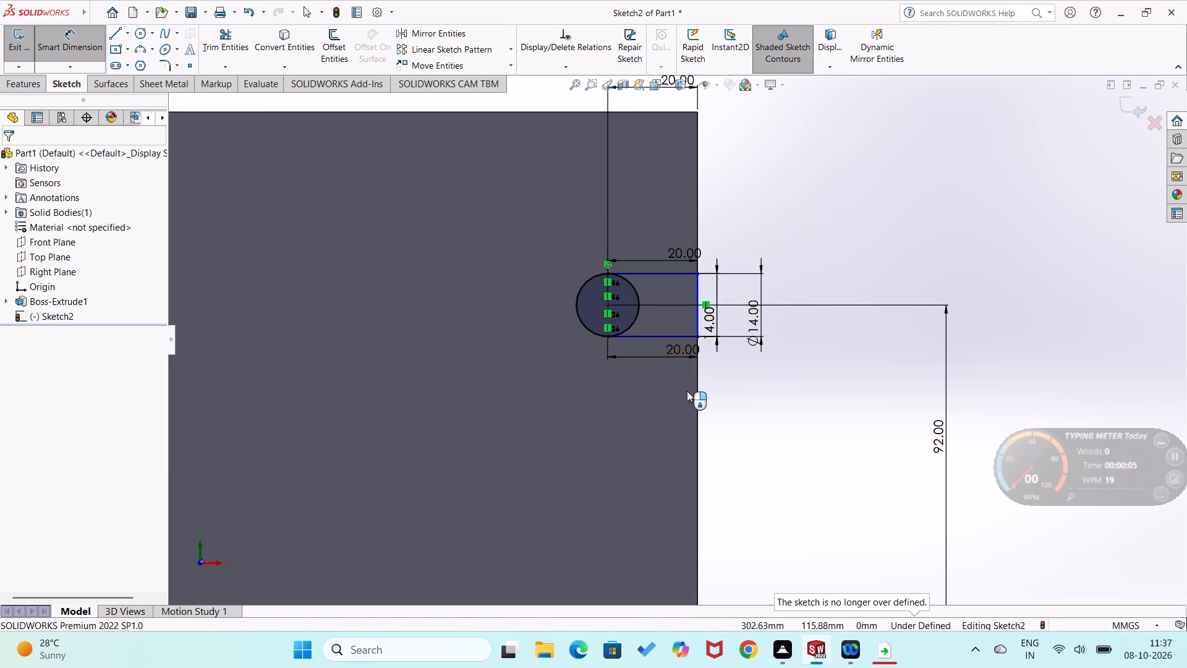
Trim away the half of the upper-right circle that lies inside the slot outline.
left_click(237, 43)
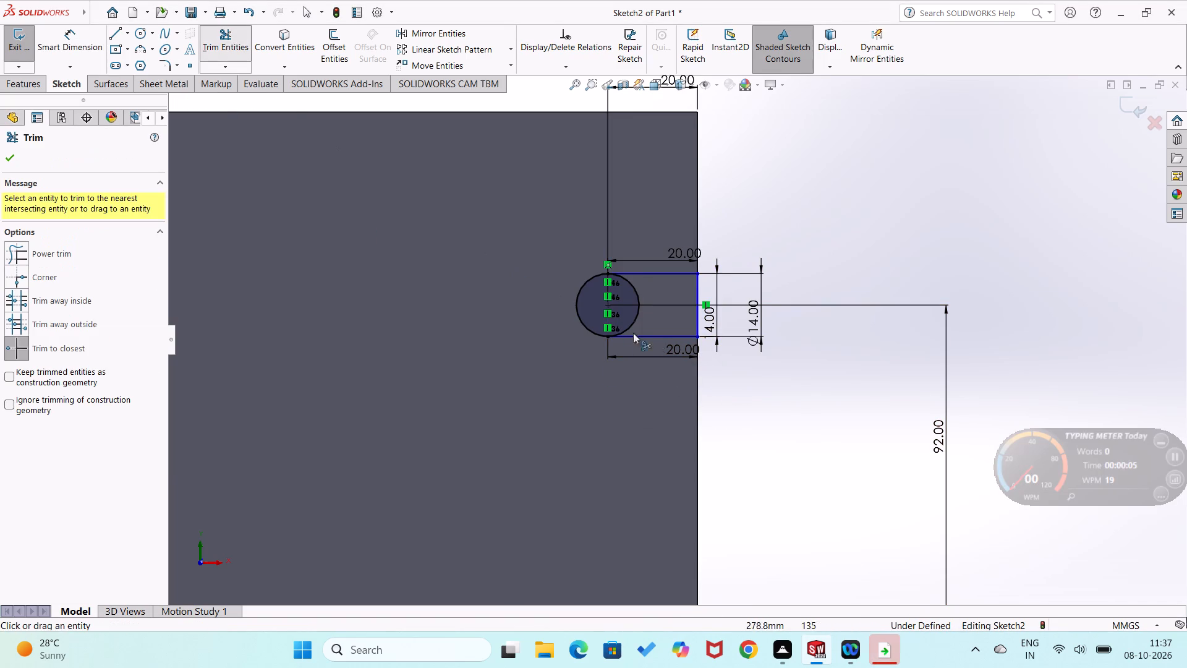
left_click(632, 321)
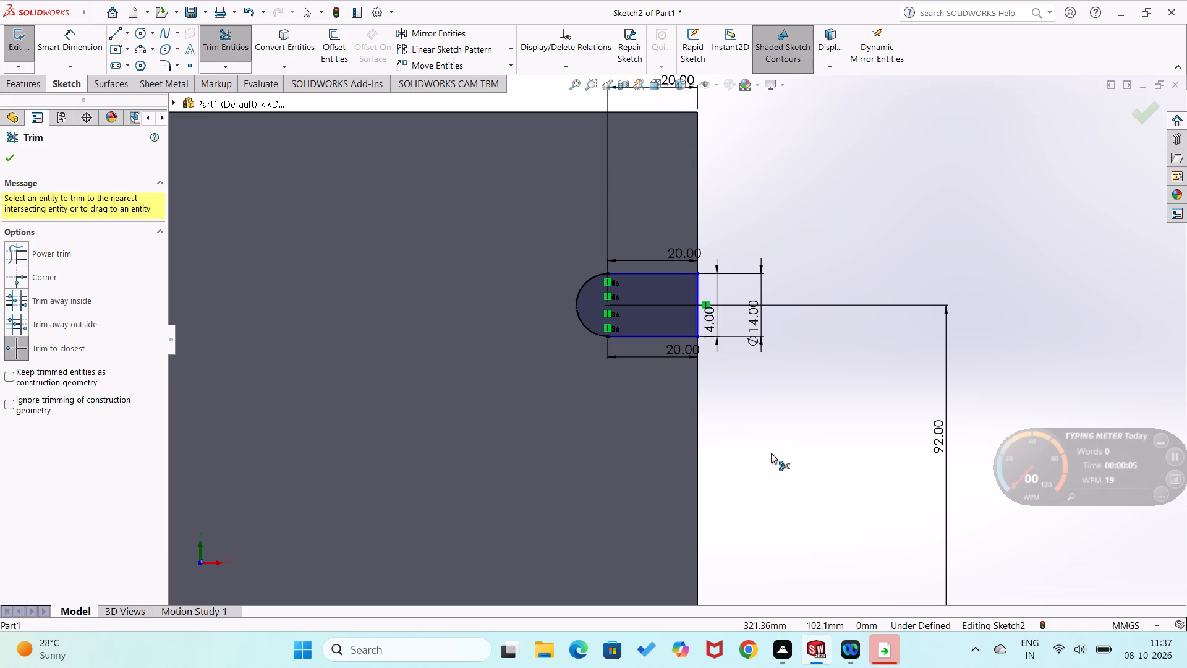
Move the upper-right slot's 14 mm diameter dimension from outside the plate to beside the slot's rounded end.
right_click_drag(786, 477, 822, 380)
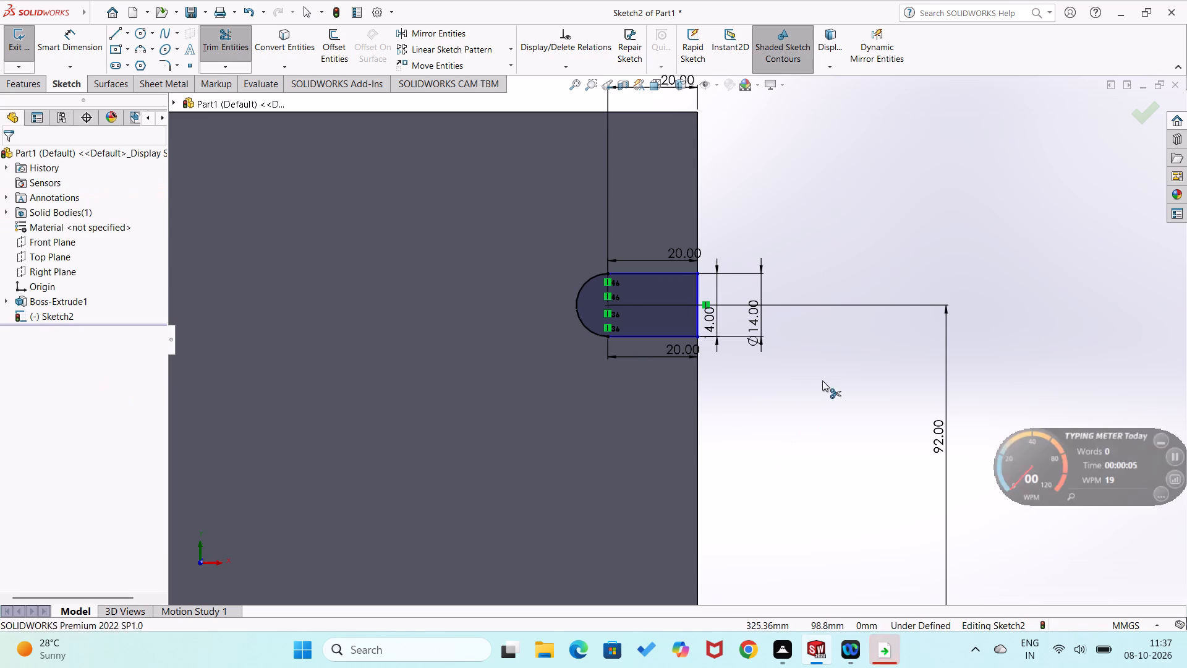
right_click_drag(822, 380, 823, 380)
left_click_drag(762, 346, 686, 216)
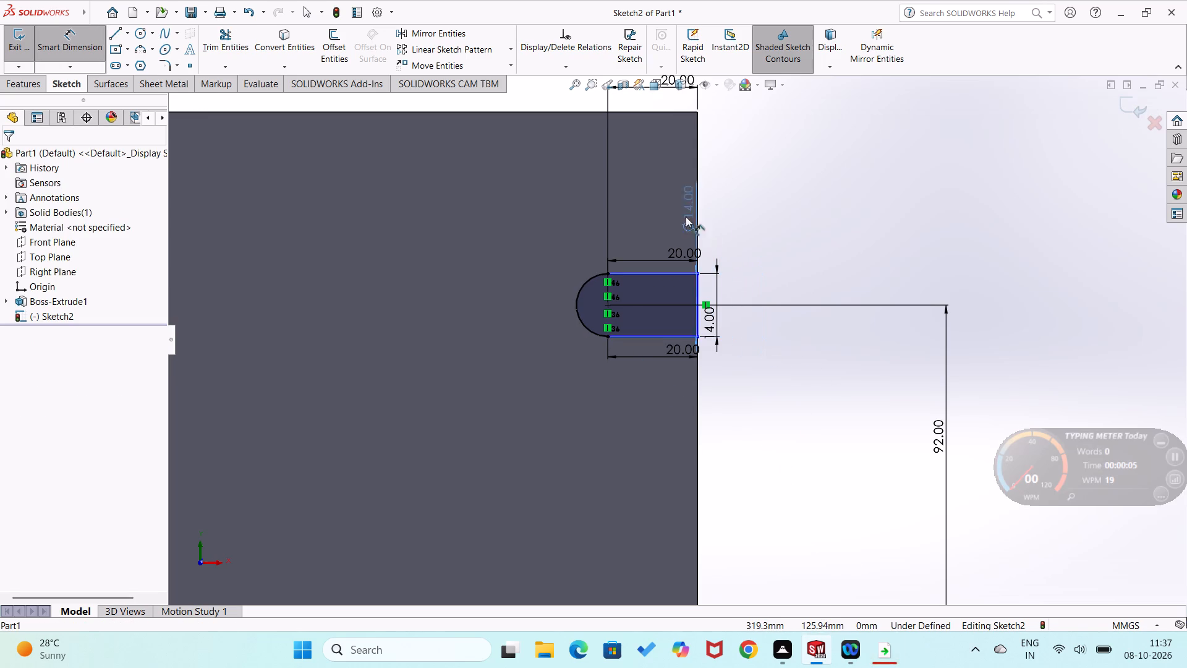
left_click_drag(686, 216, 582, 267)
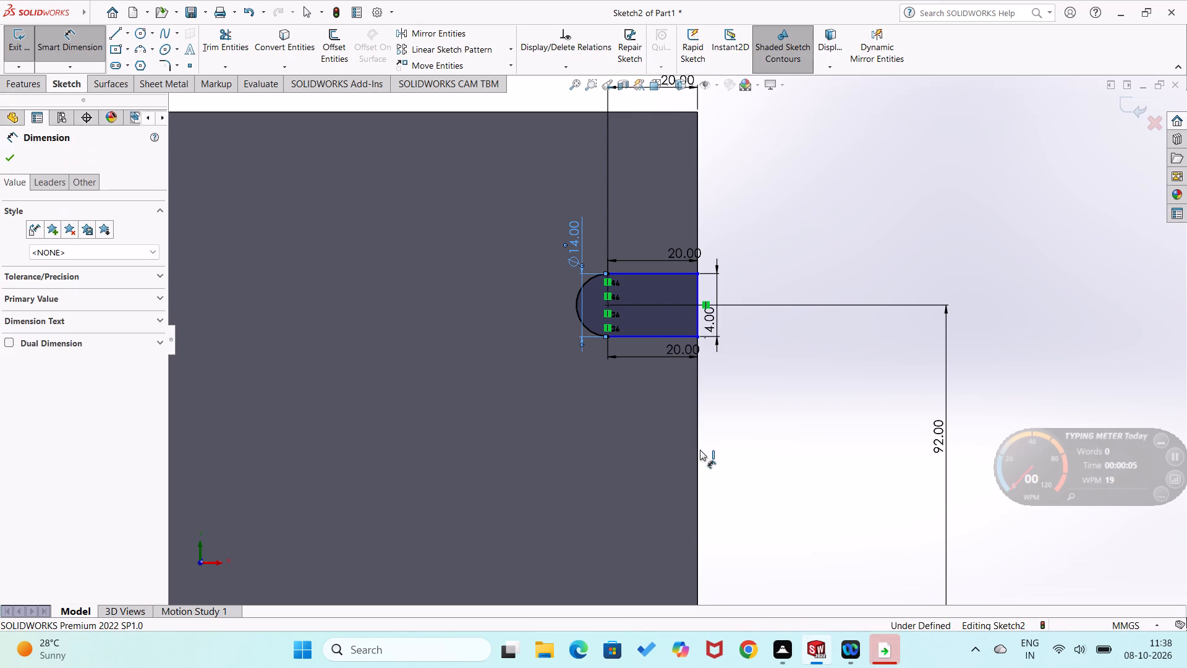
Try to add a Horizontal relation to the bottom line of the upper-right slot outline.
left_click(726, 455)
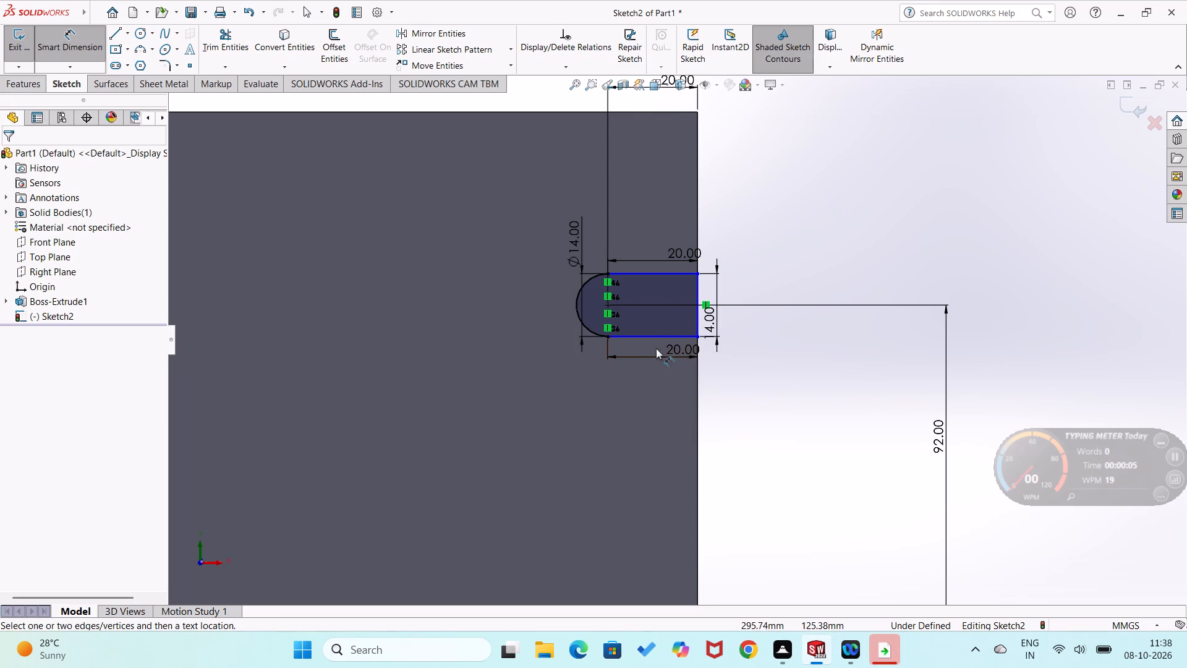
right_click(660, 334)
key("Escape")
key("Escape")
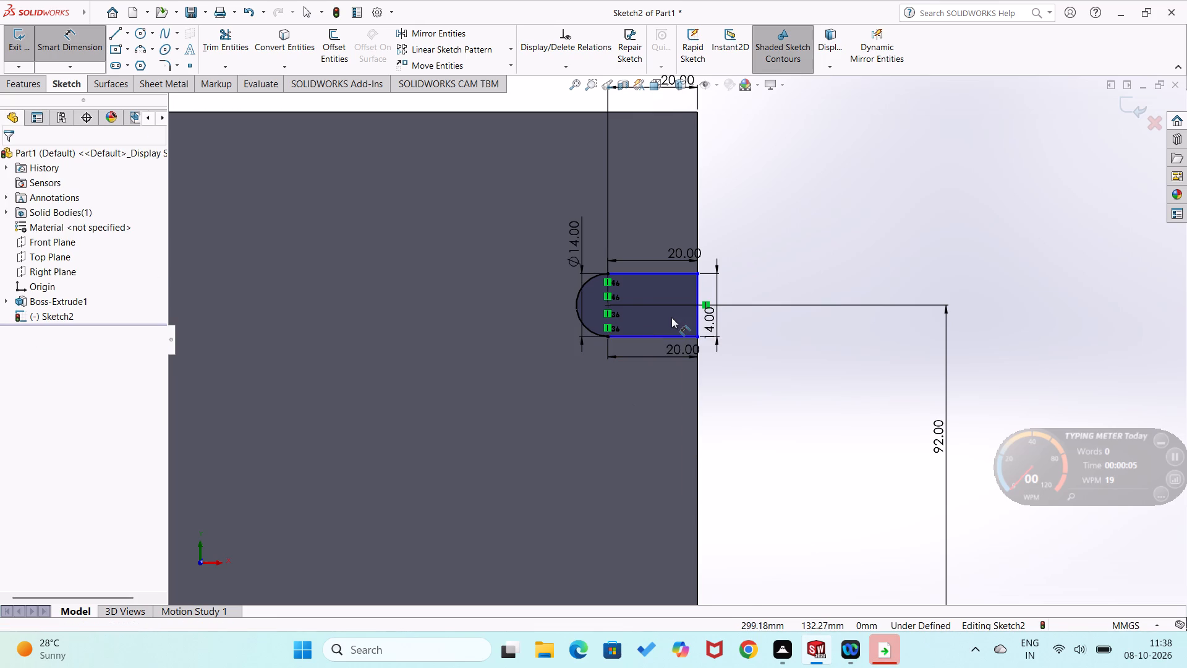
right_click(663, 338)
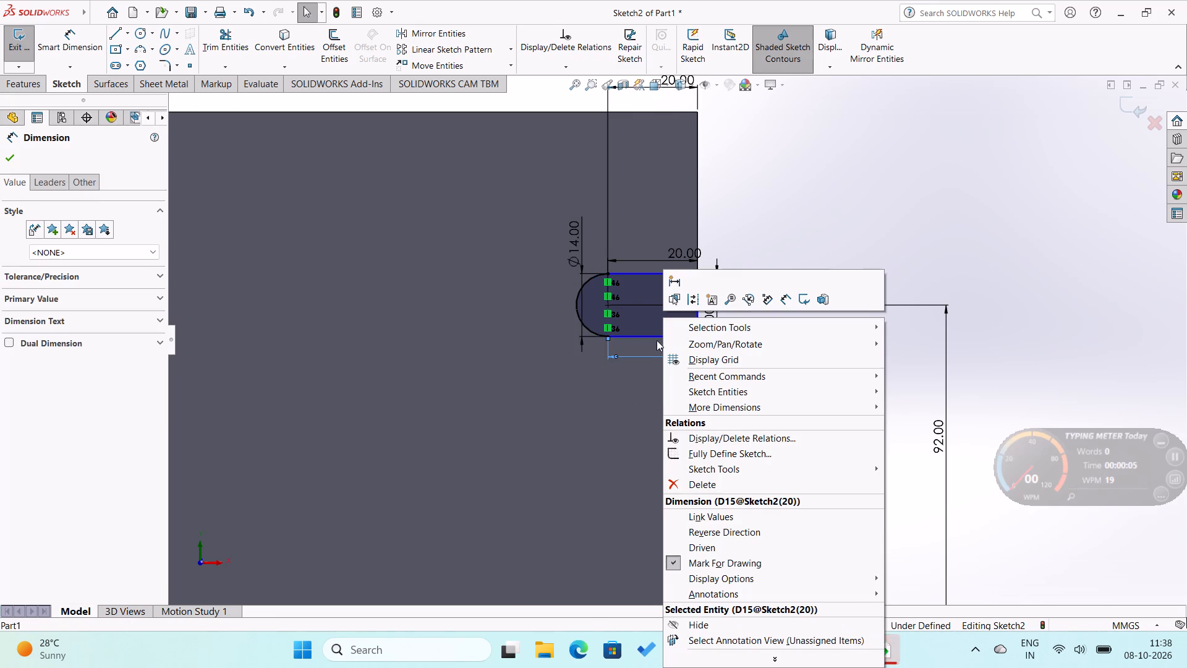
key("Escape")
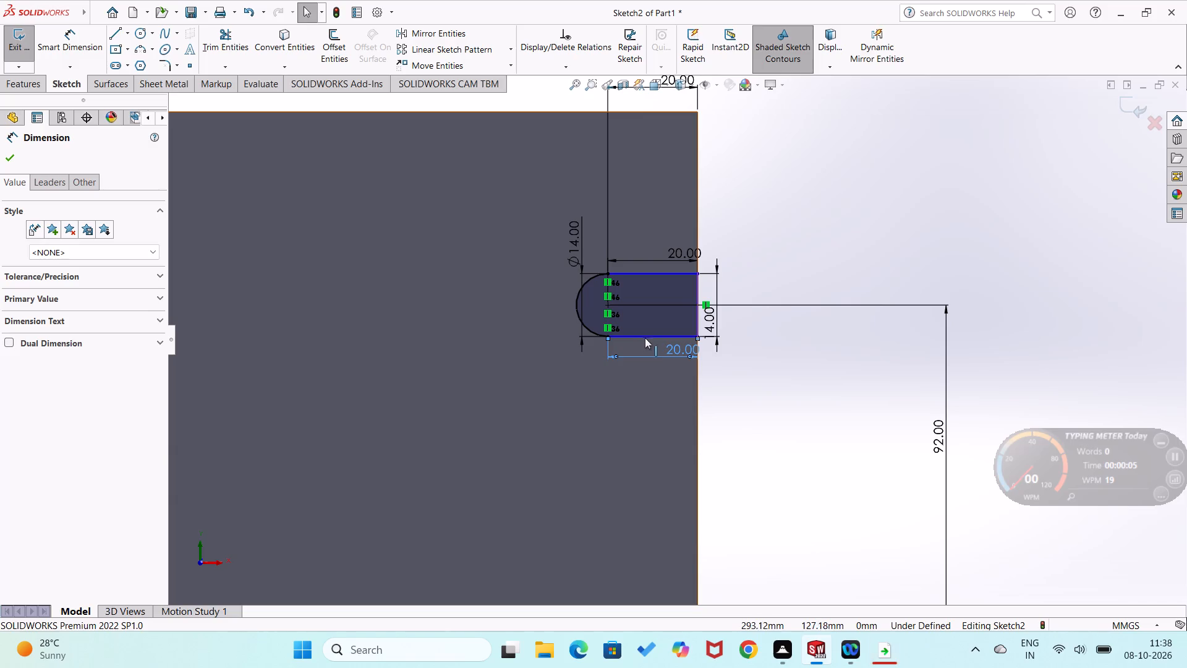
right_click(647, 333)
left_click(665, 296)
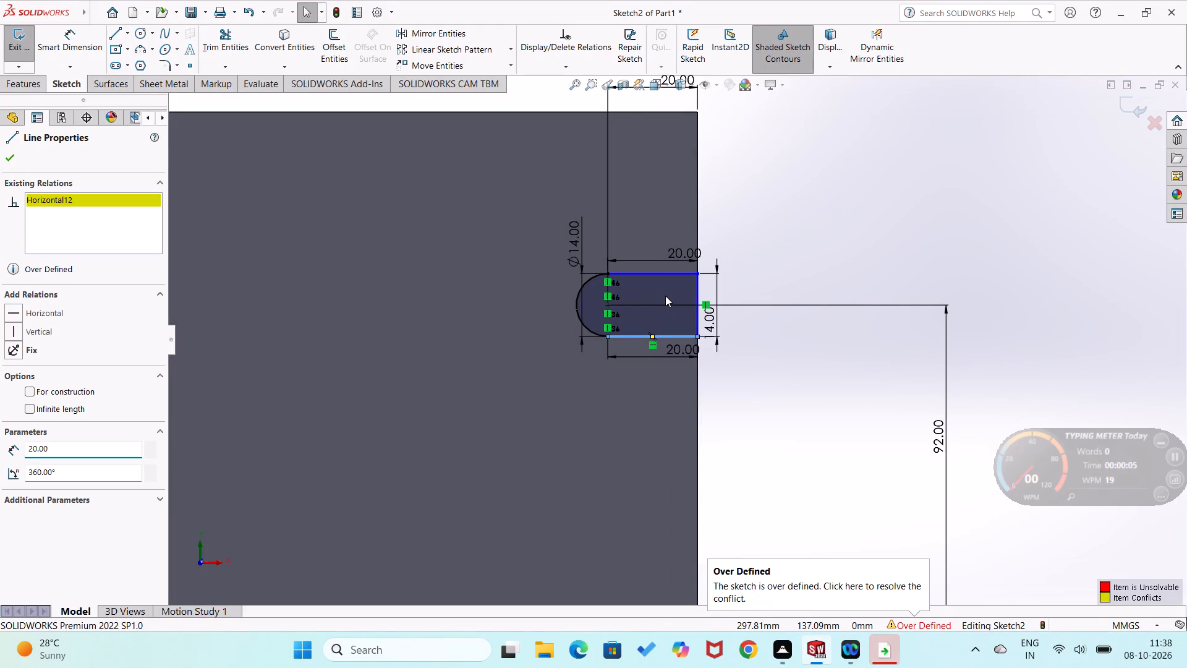
Undo the relation, the diameter dimension move, the trim, and the upper-right slot outline's dimensions and lines, back to the plain 14 mm circle.
key("ctrl+z")
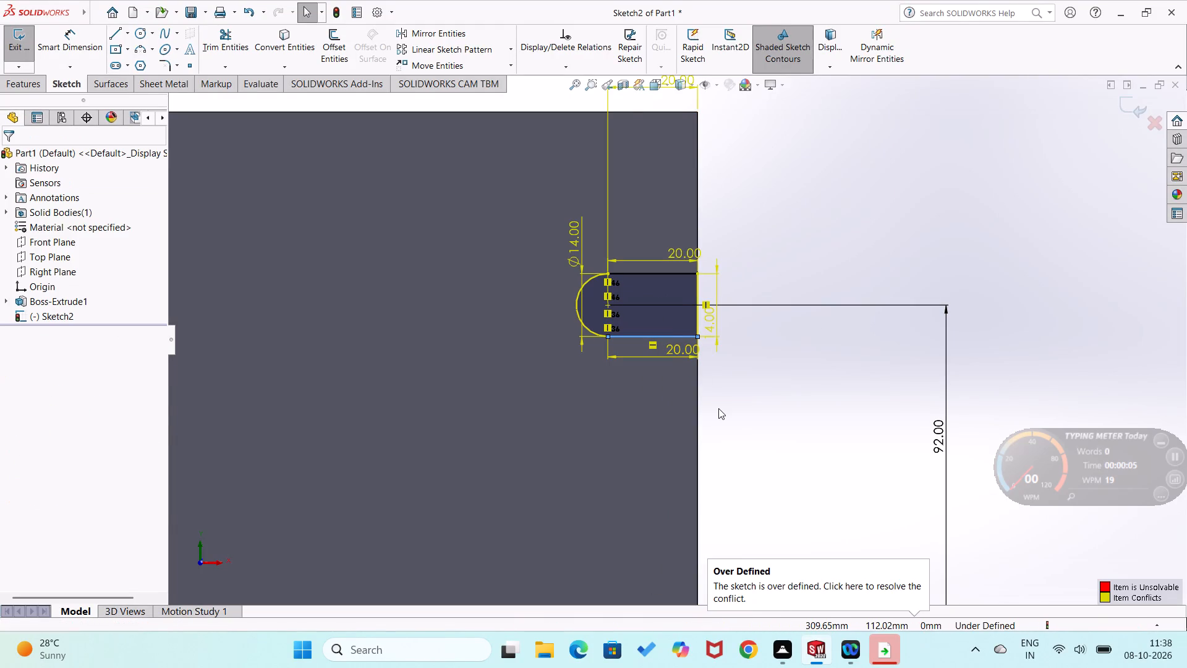
key("ctrl+z")
key("ctrl+z")
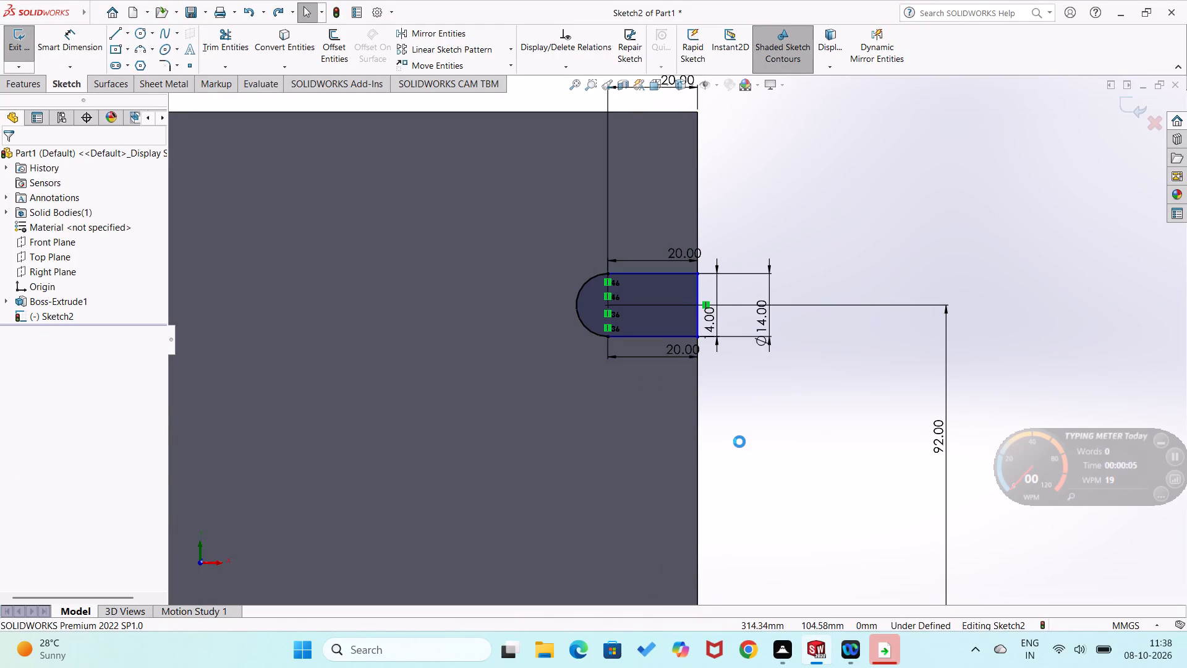
key("ctrl+z")
key("ctrl+z")
key("ctrl+z")
key("ctrl+z")
key("ctrl+z")
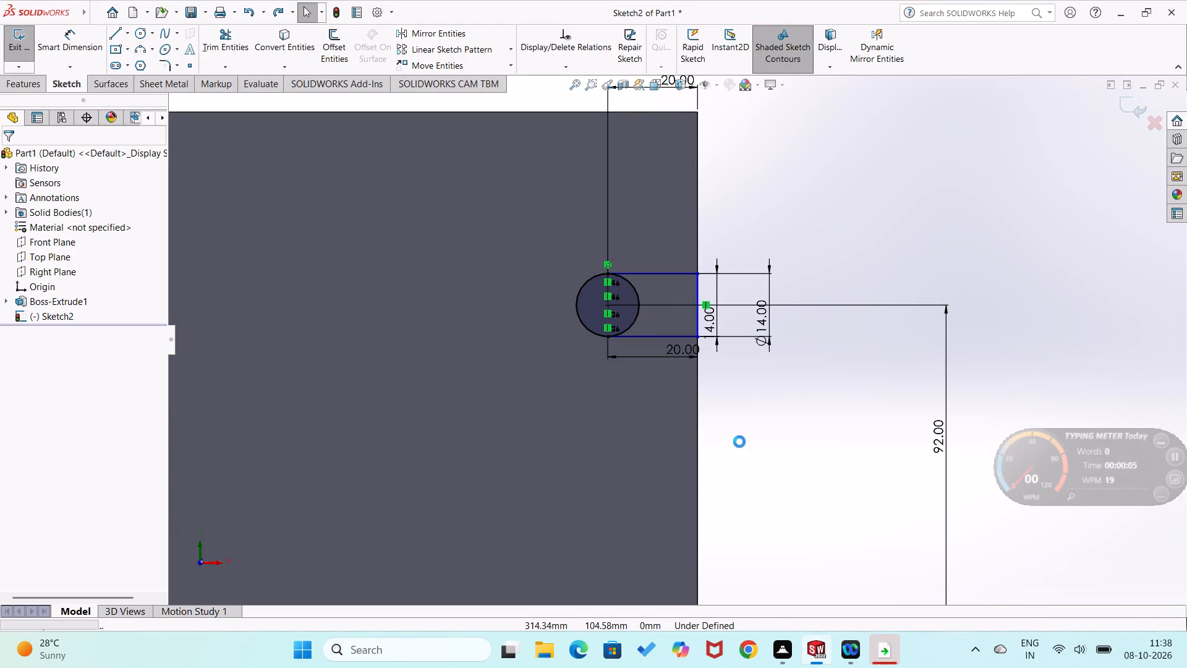
key("ctrl+z")
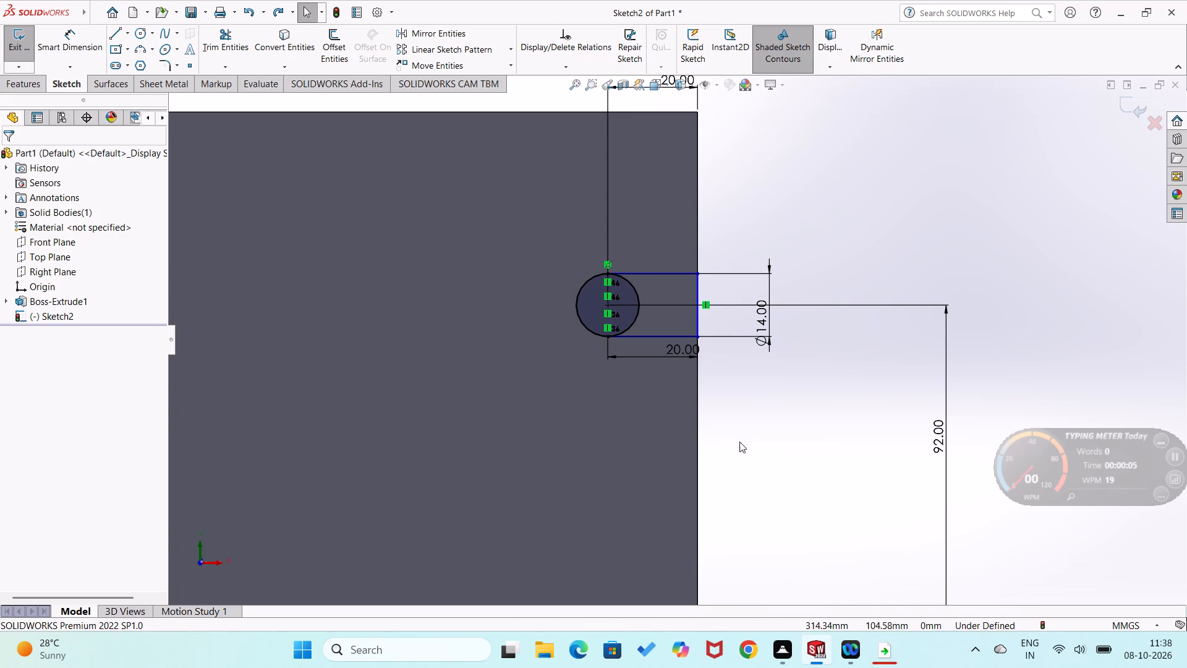
key("ctrl+z")
key("ctrl+z")
key("ctrl+z")
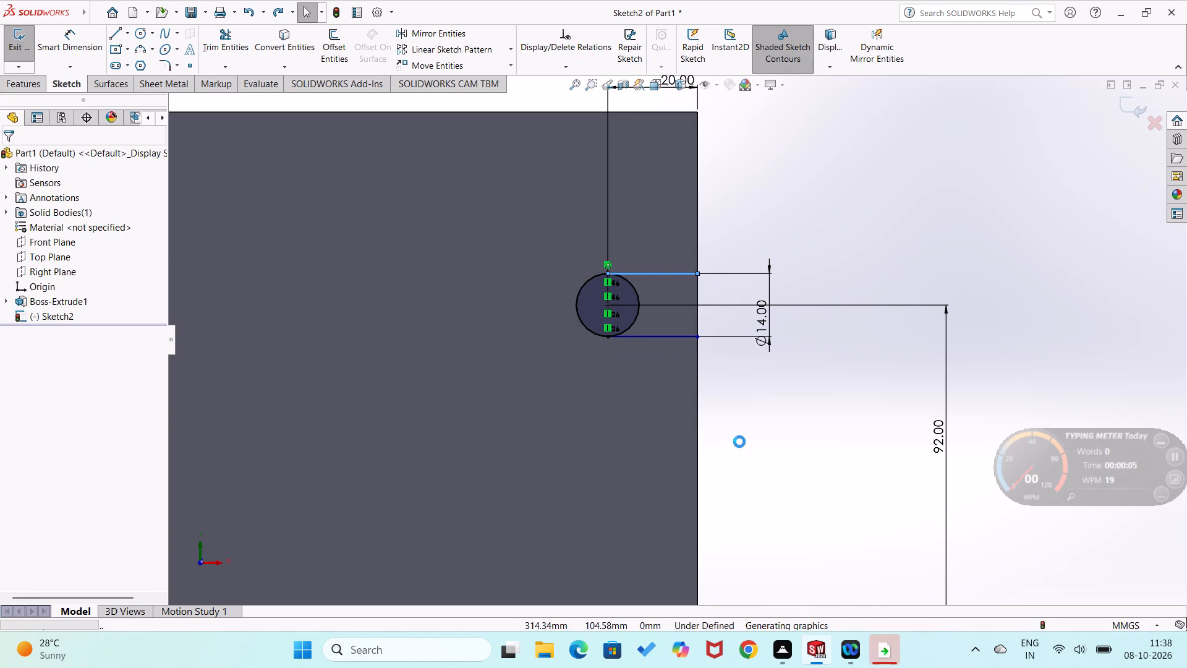
key("ctrl+z")
Draw a horizontal line about 20 mm long from the upper-right circle's bottom point to the plate's right edge.
scroll(754, 405, "down", 2)
right_click_drag(818, 319, 748, 376)
right_click_drag(817, 391, 688, 416)
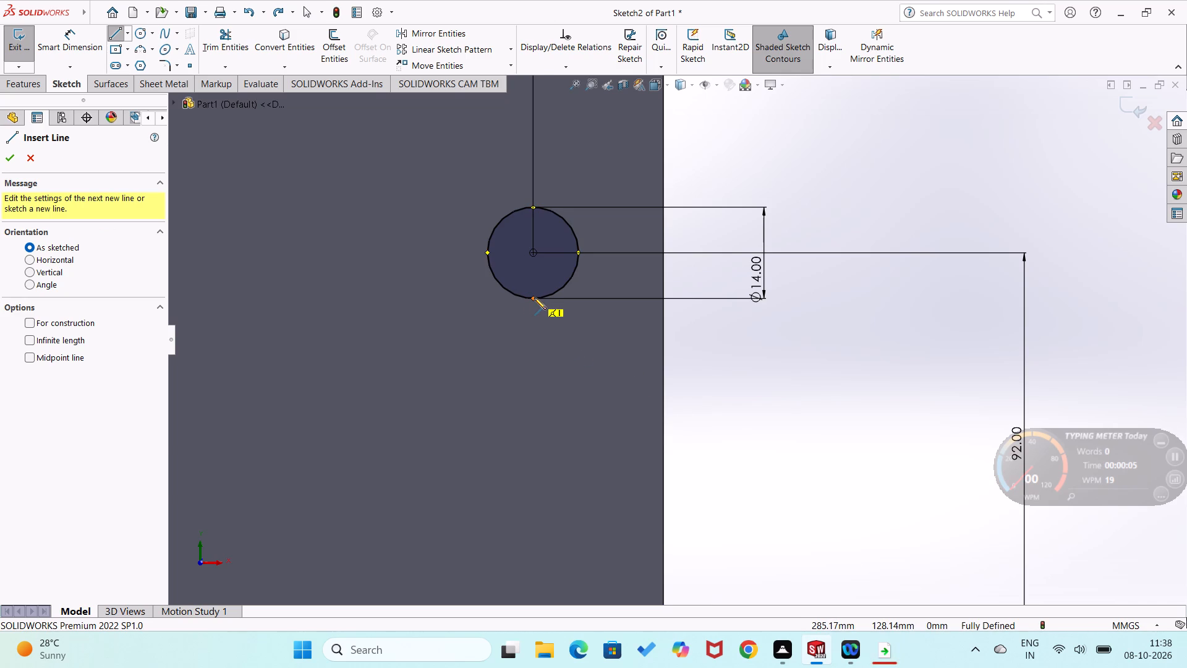
left_click(534, 298)
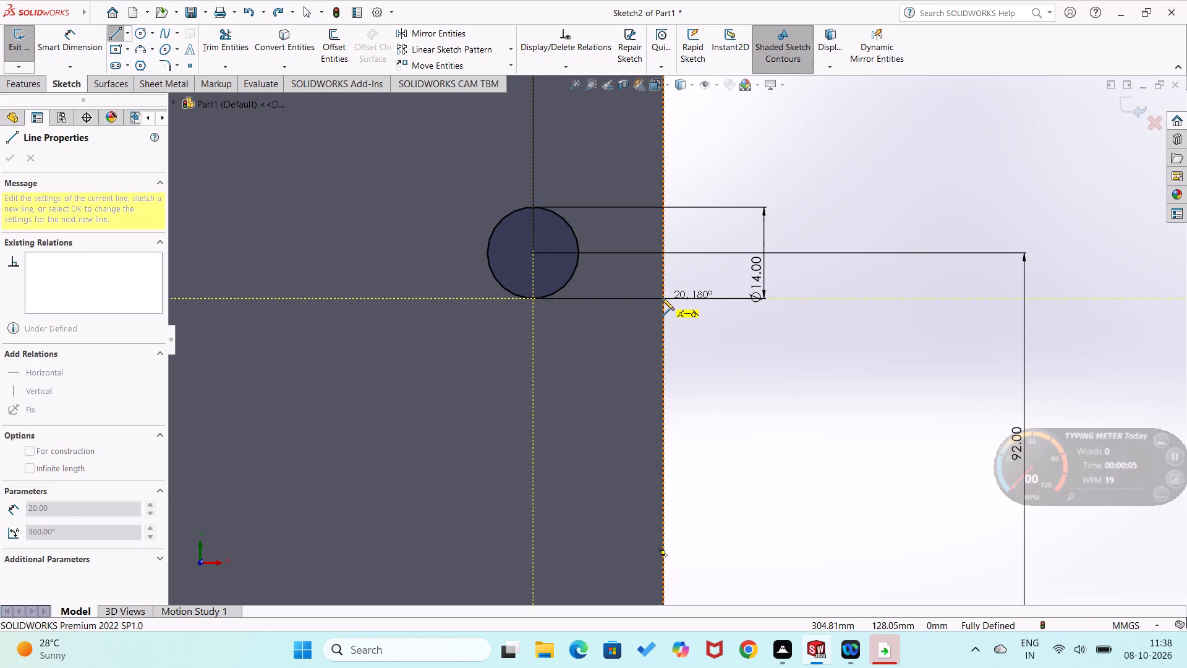
left_click(662, 298)
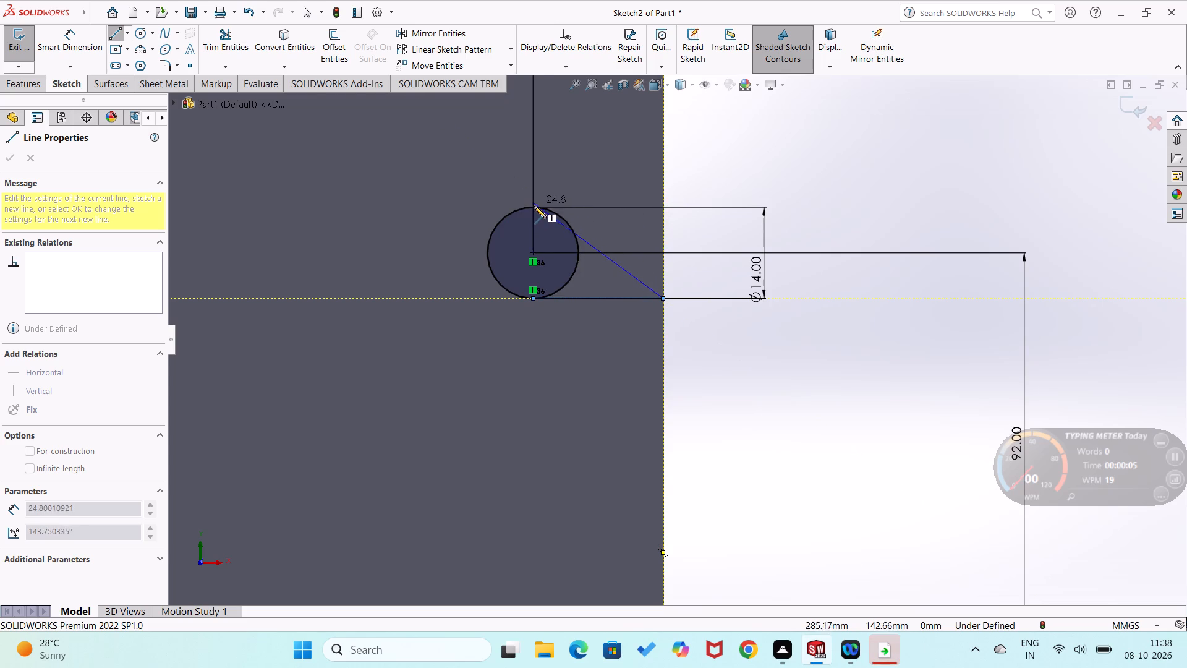
scroll(638, 213, "down", 2)
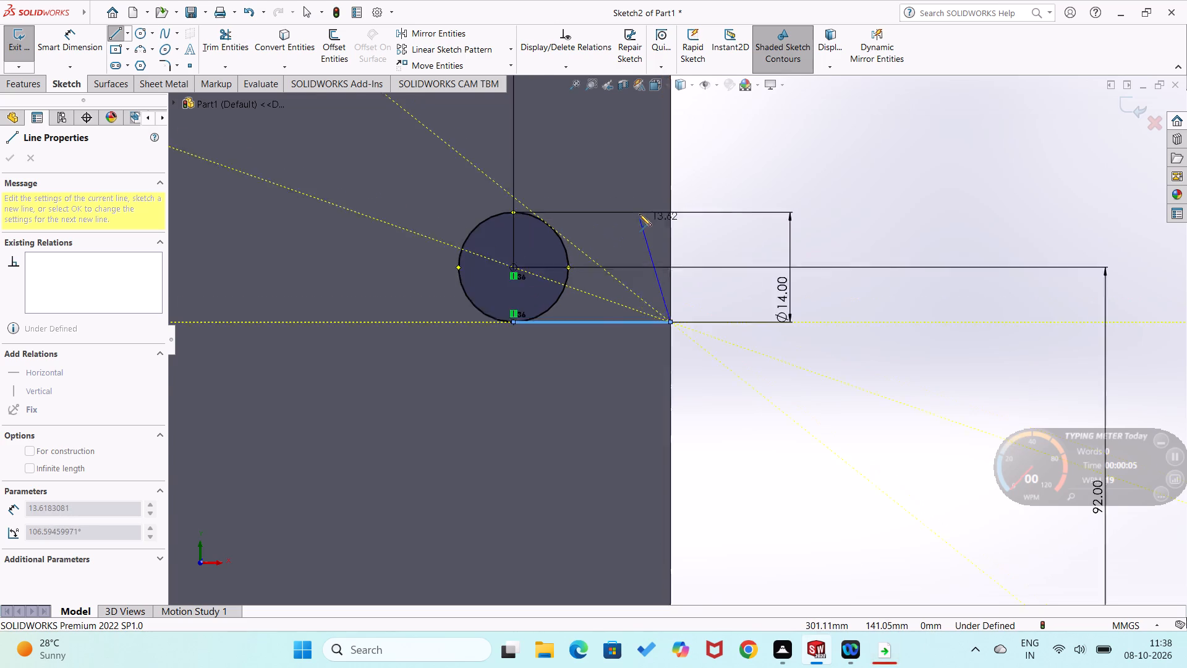
scroll(639, 214, "down", 5)
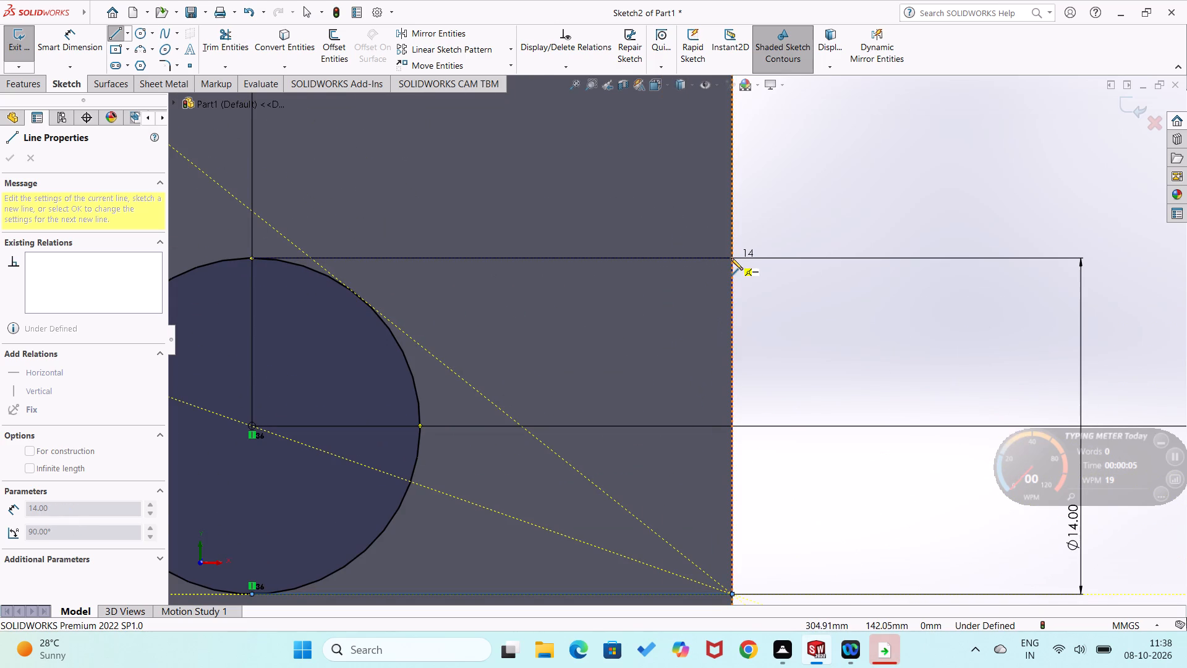
right_click_drag(792, 294, 734, 346)
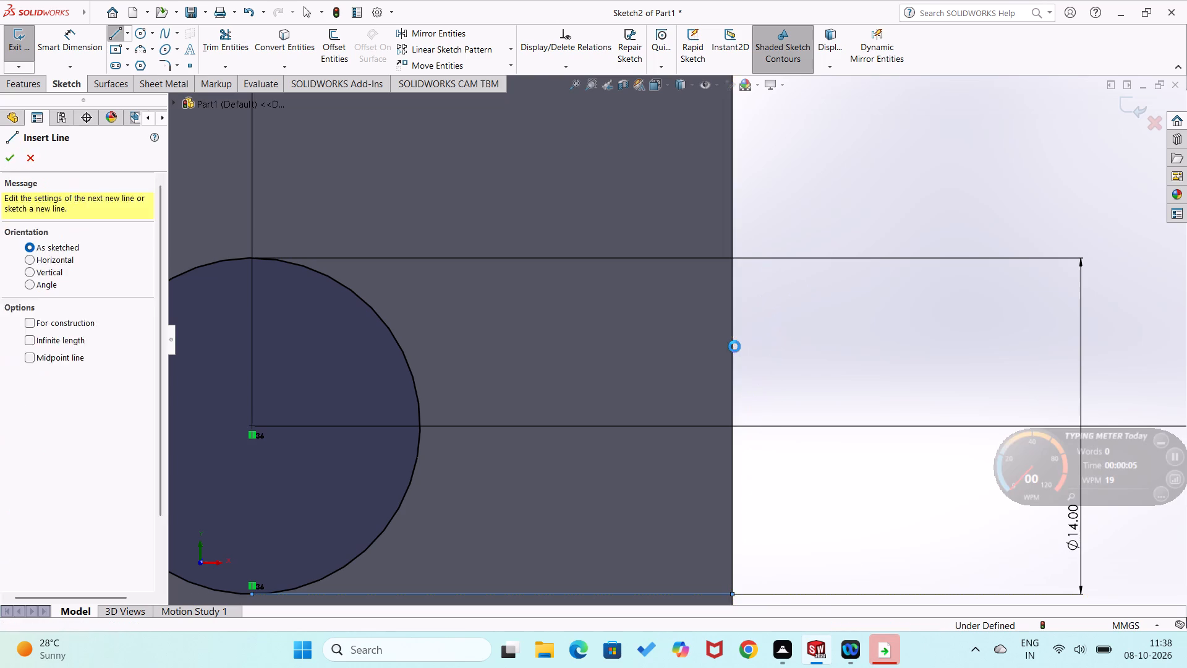
Dimension the slot outline's bottom line at 20 mm.
scroll(734, 346, "up", 3)
right_click_drag(751, 435, 838, 306)
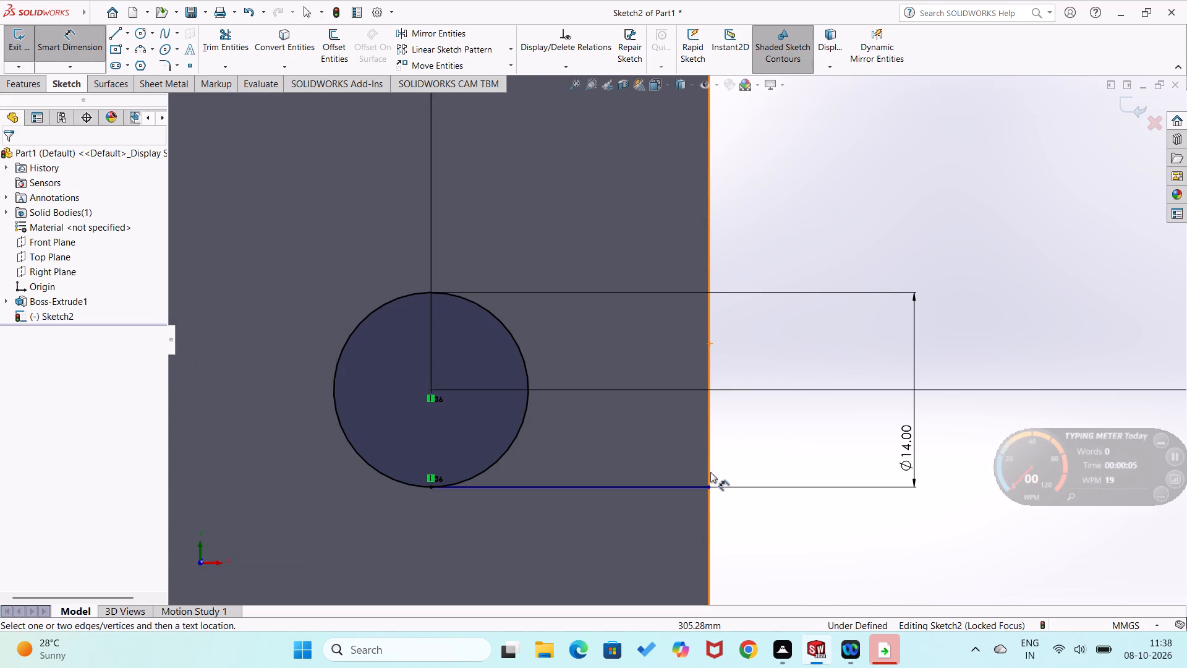
left_click(692, 484)
left_click(689, 508)
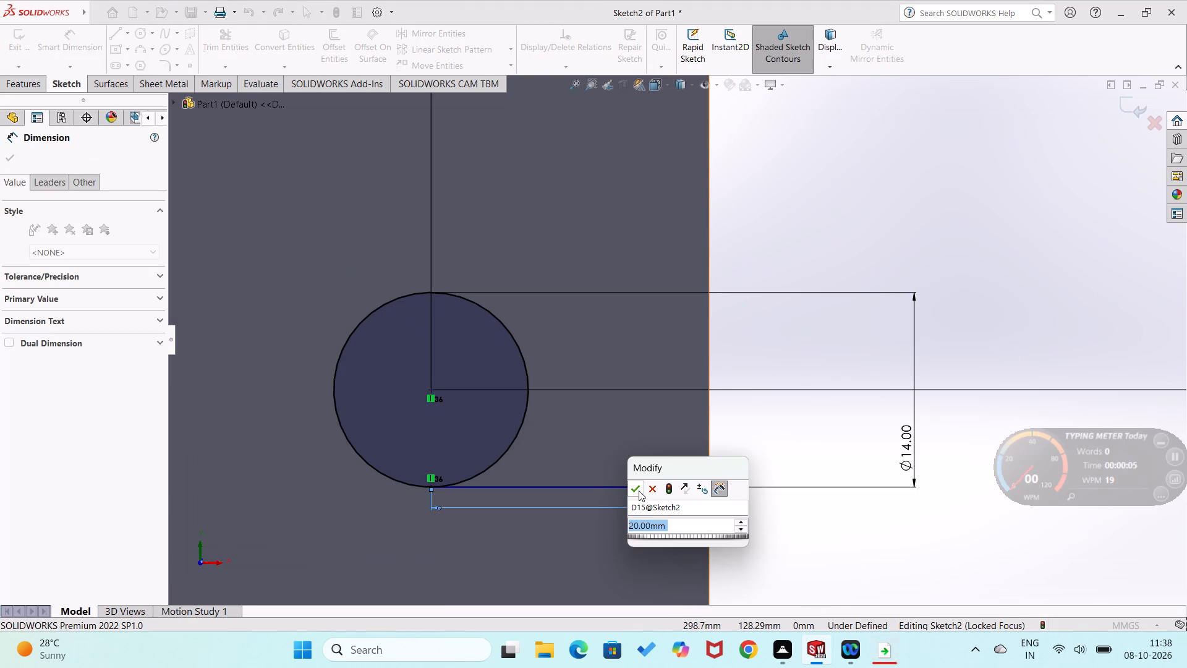
left_click(639, 490)
Draw a horizontal line from the circle's top point to the plate edge and a vertical line down to the bottom line's end.
right_click_drag(814, 356, 796, 364)
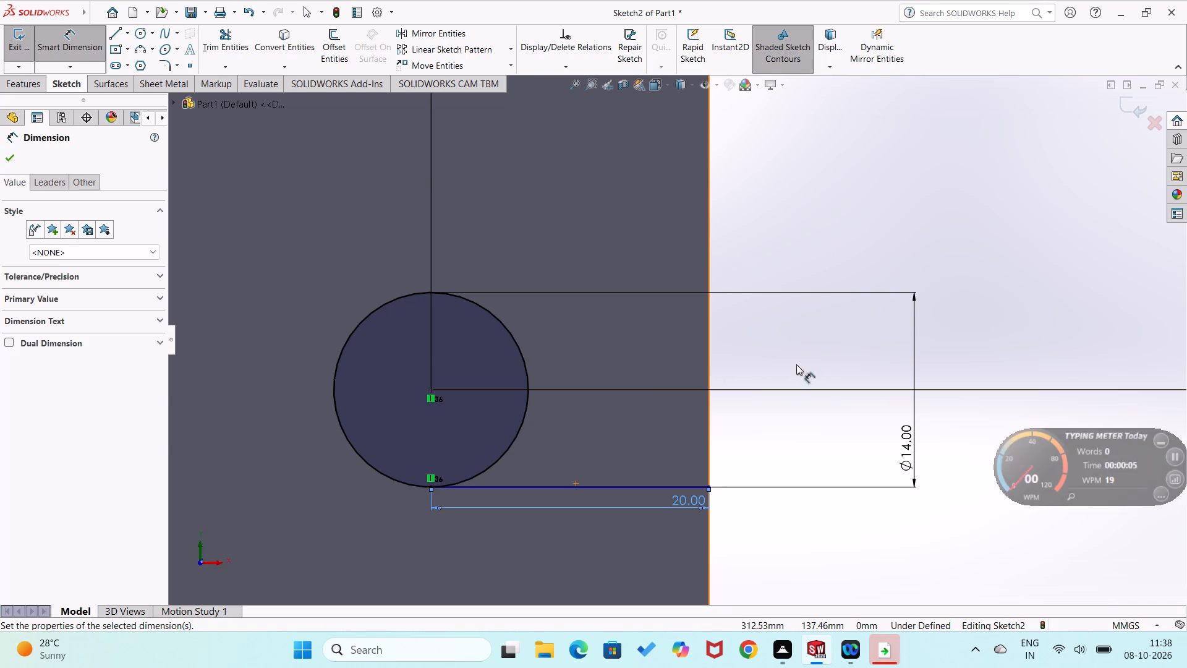
right_click_drag(796, 364, 742, 382)
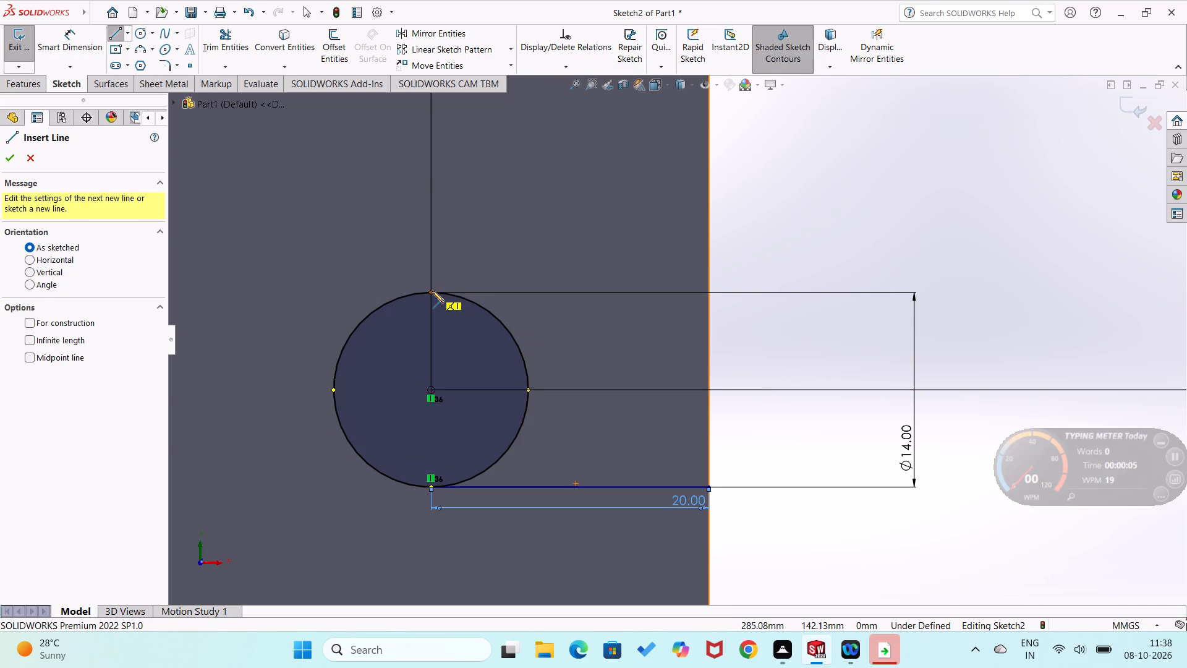
left_click(432, 291)
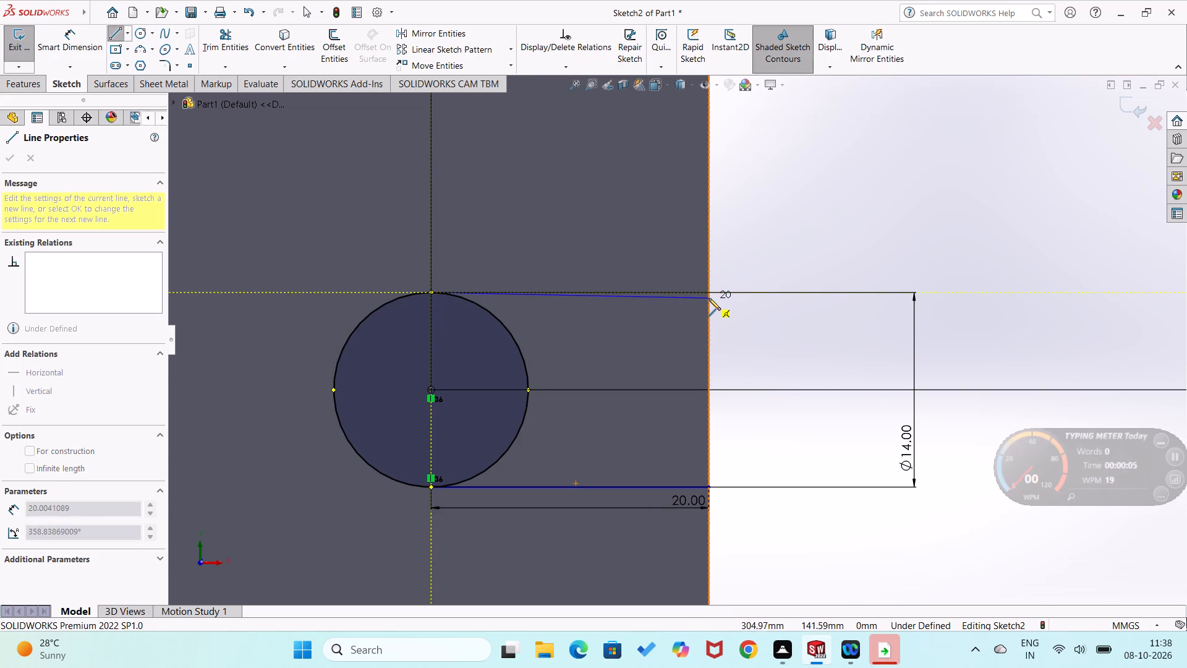
left_click(708, 292)
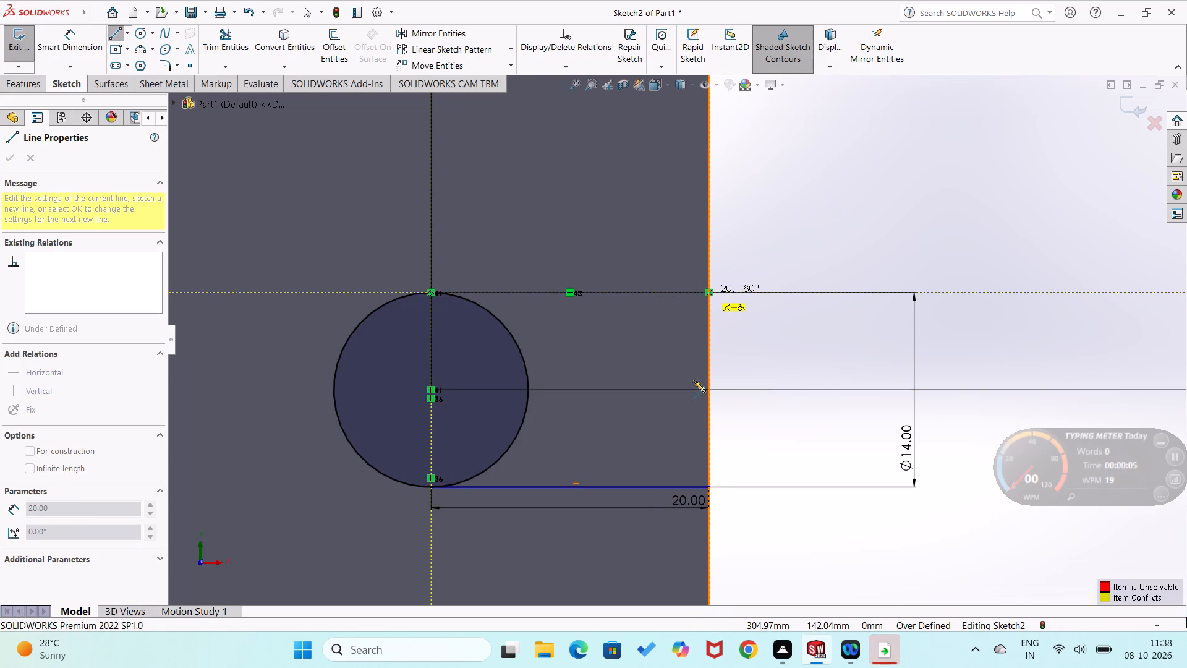
left_click(710, 484)
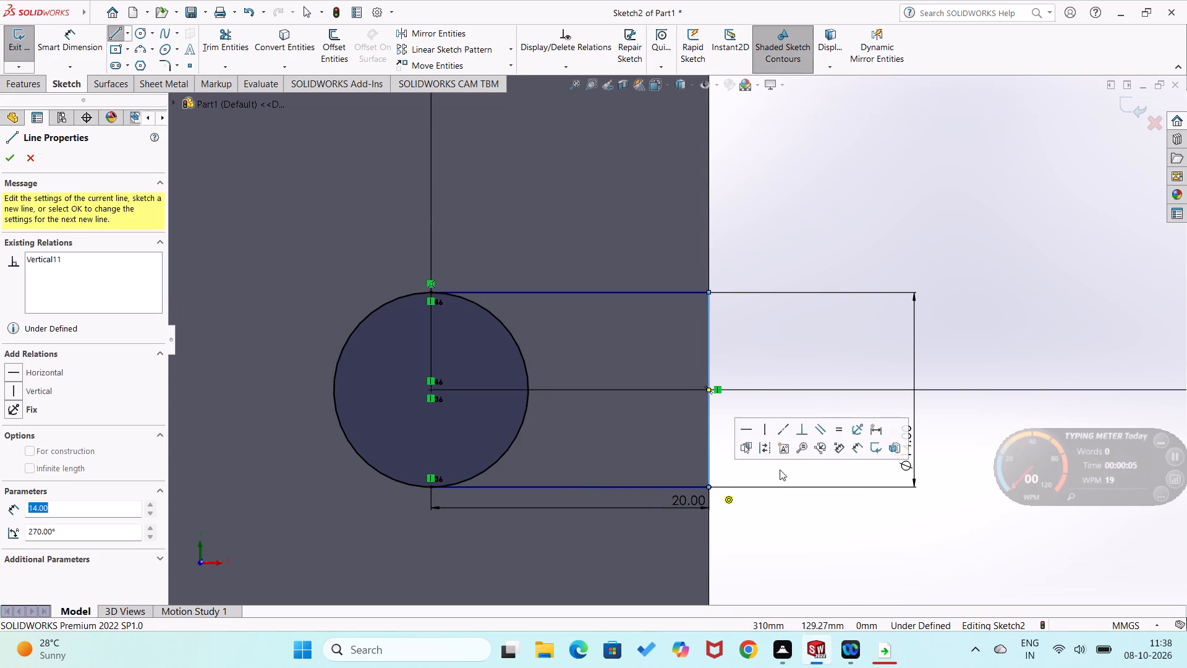
Dimension the slot outline's vertical end line at 14 mm and its top line at 20 mm.
right_click_drag(780, 469, 821, 354)
left_click(712, 456)
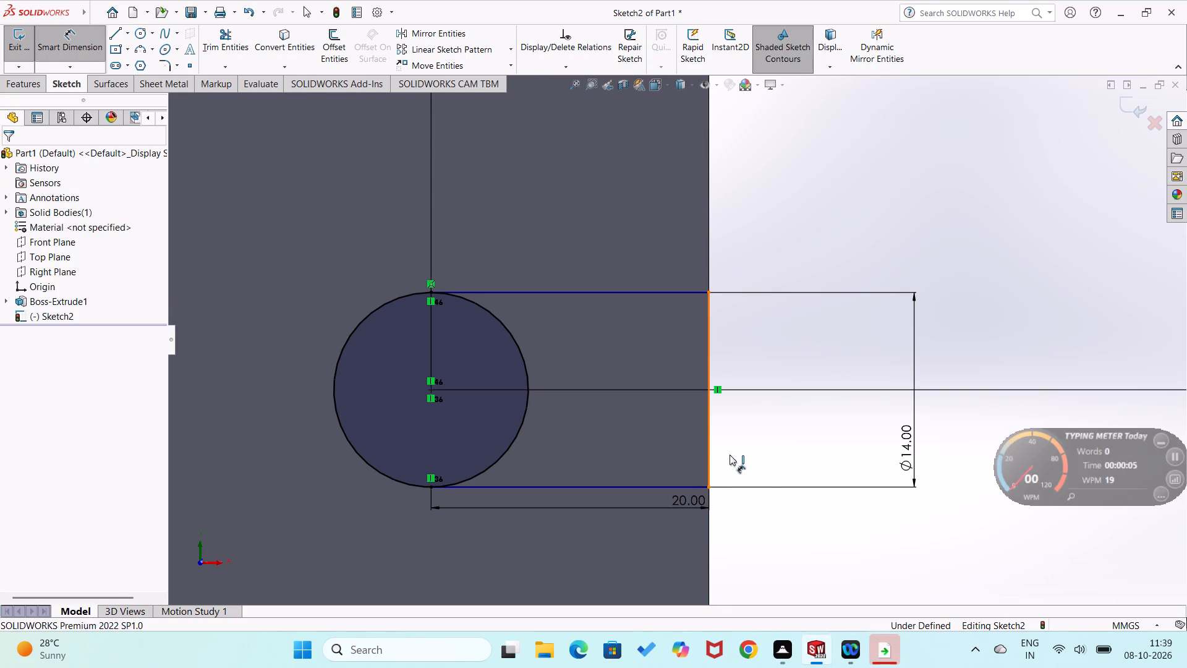
left_click(779, 450)
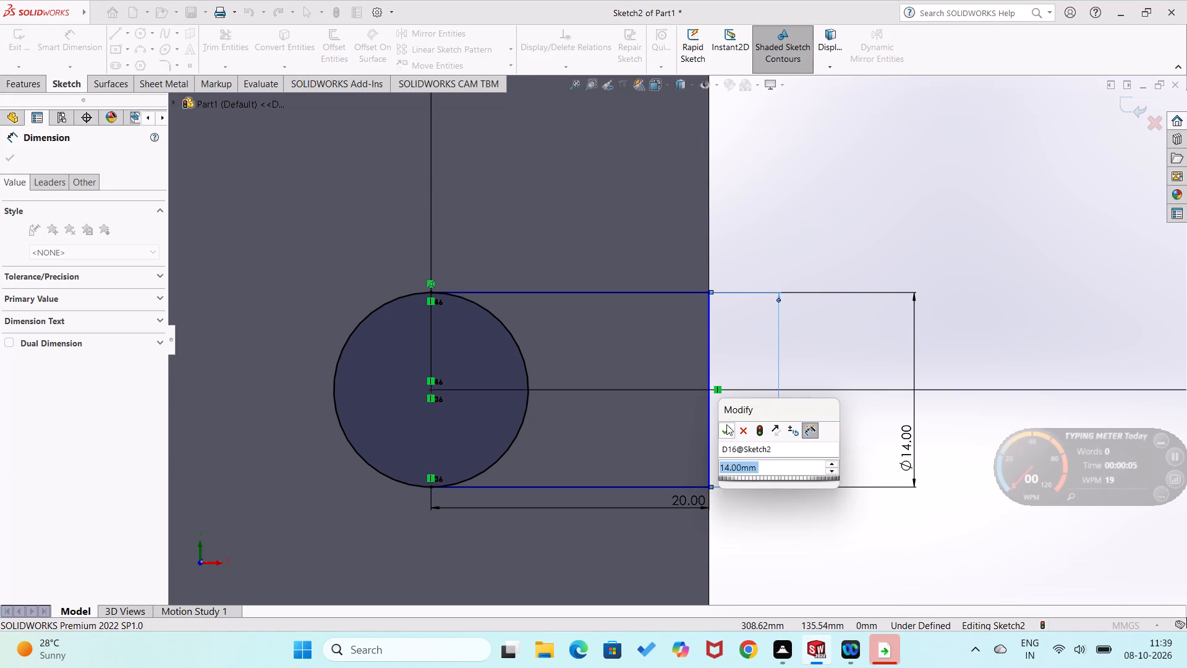
left_click(727, 425)
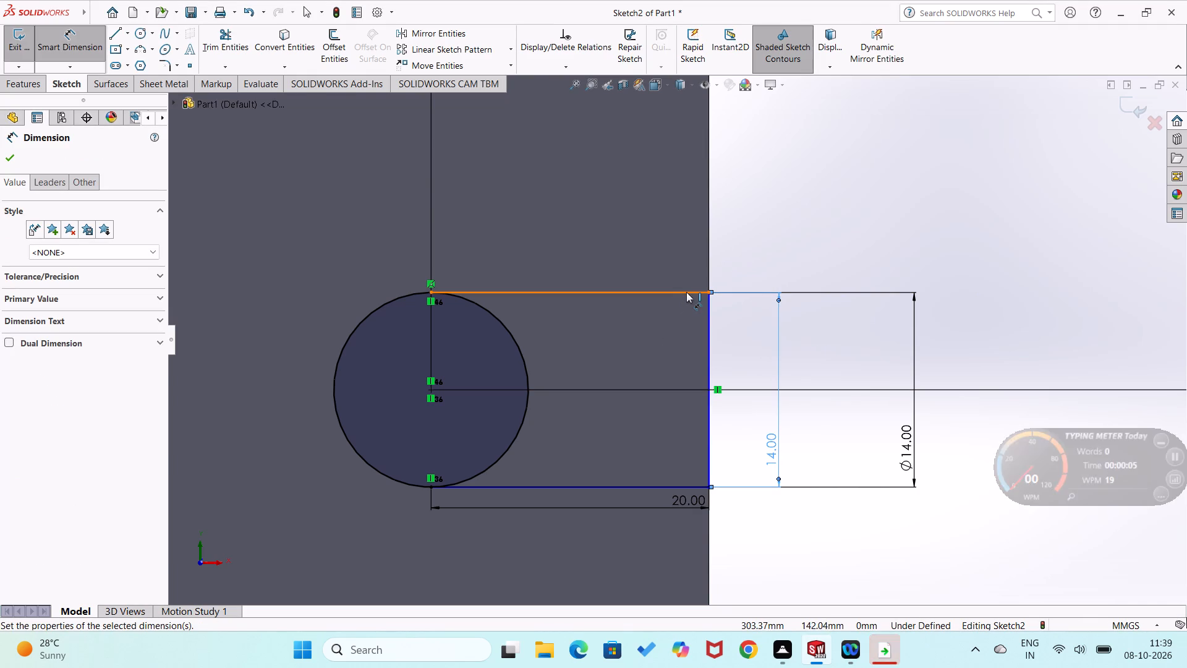
left_click(686, 291)
left_click_drag(693, 265, 695, 250)
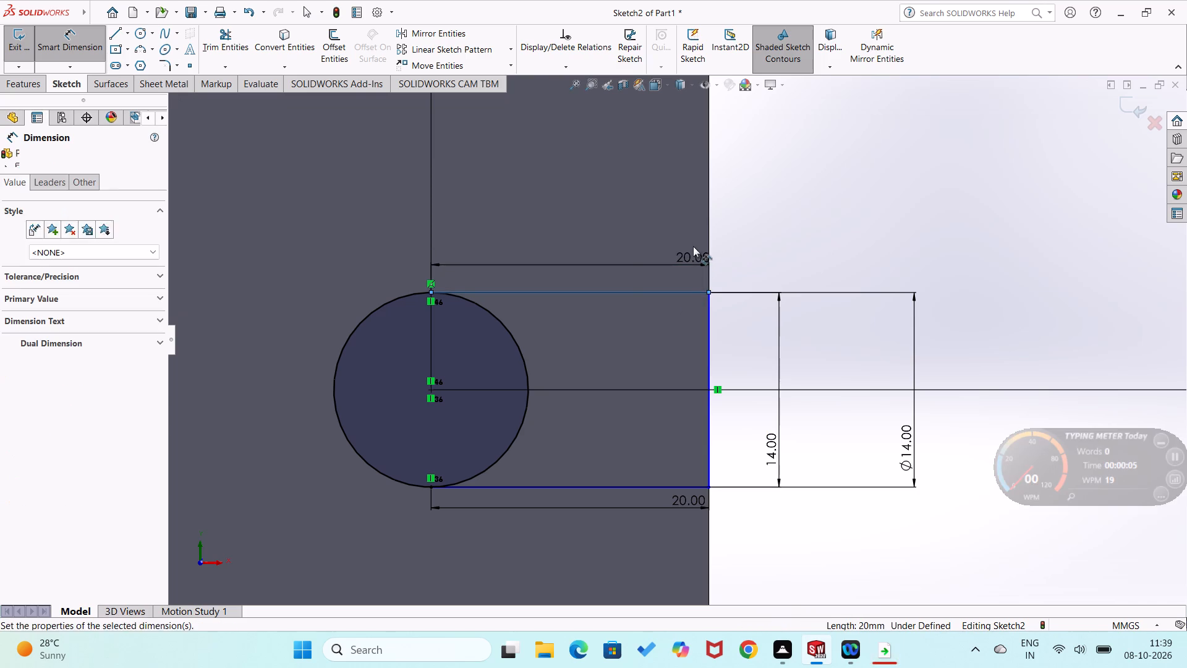
left_click(641, 246)
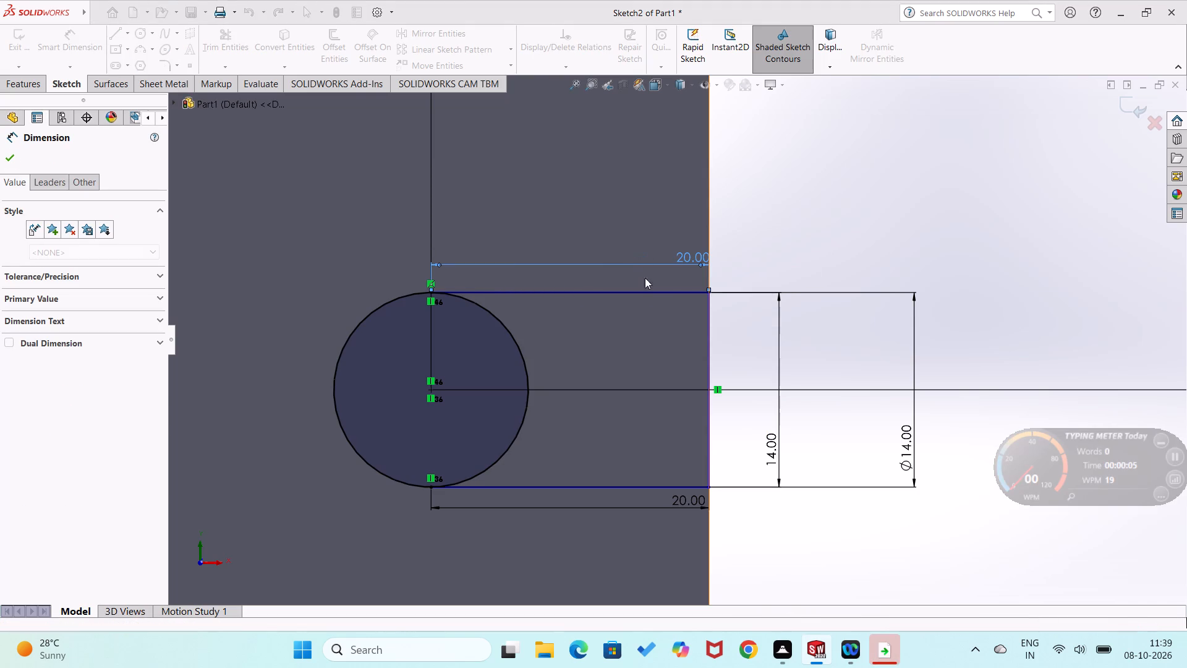
left_click(836, 258)
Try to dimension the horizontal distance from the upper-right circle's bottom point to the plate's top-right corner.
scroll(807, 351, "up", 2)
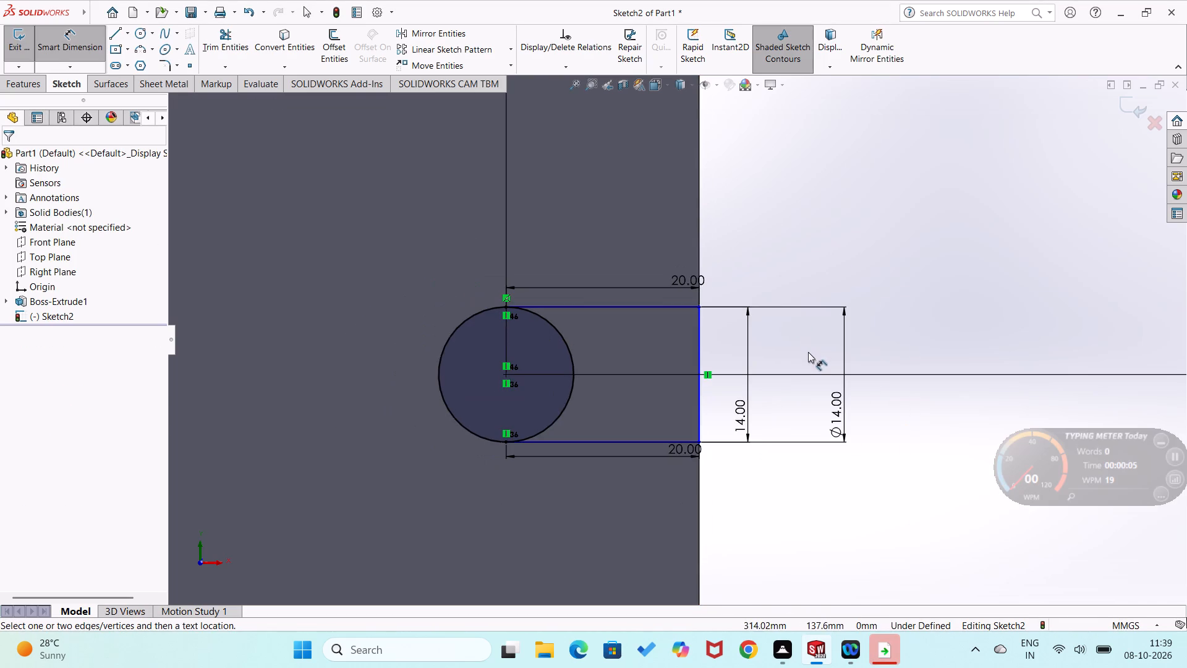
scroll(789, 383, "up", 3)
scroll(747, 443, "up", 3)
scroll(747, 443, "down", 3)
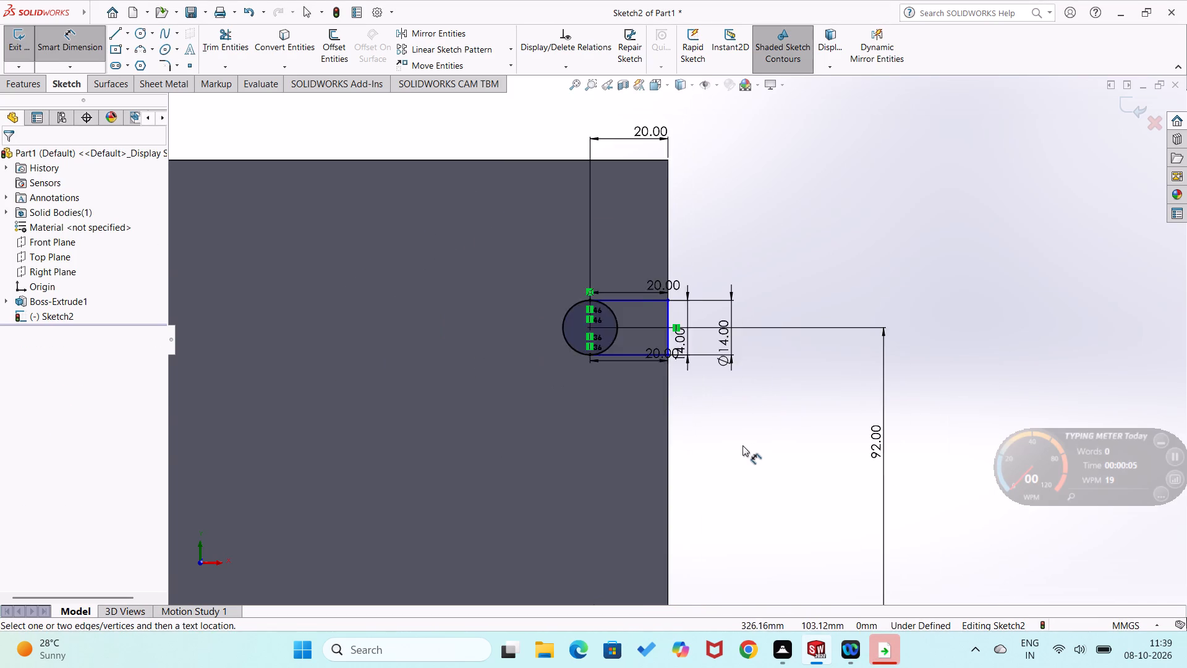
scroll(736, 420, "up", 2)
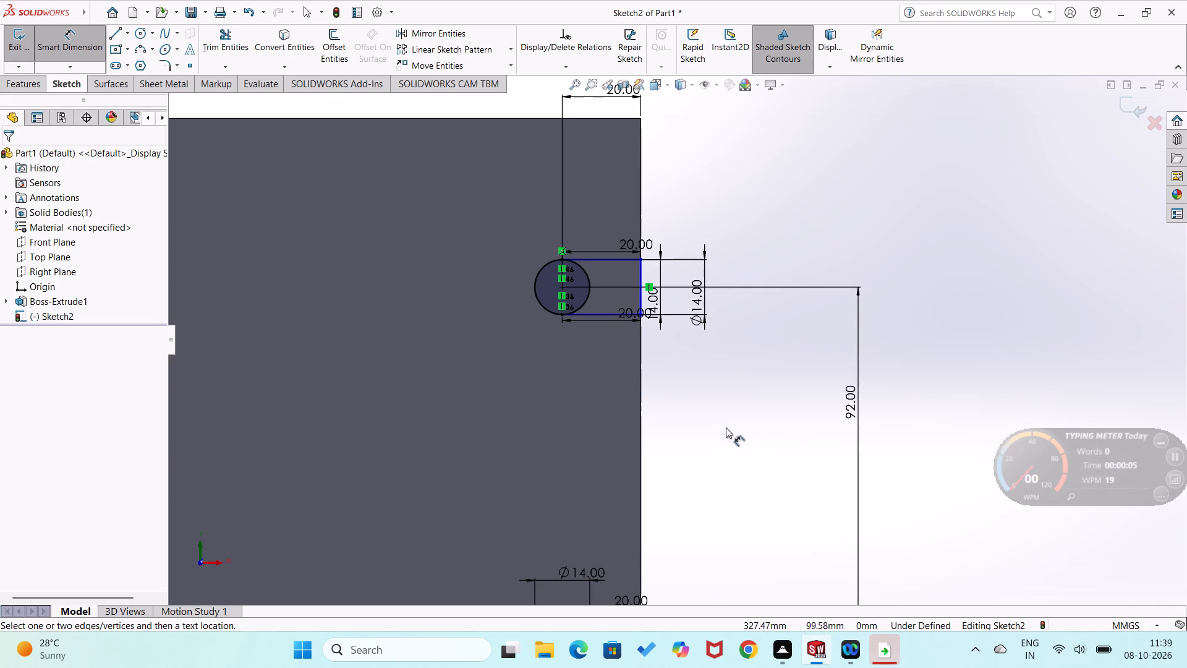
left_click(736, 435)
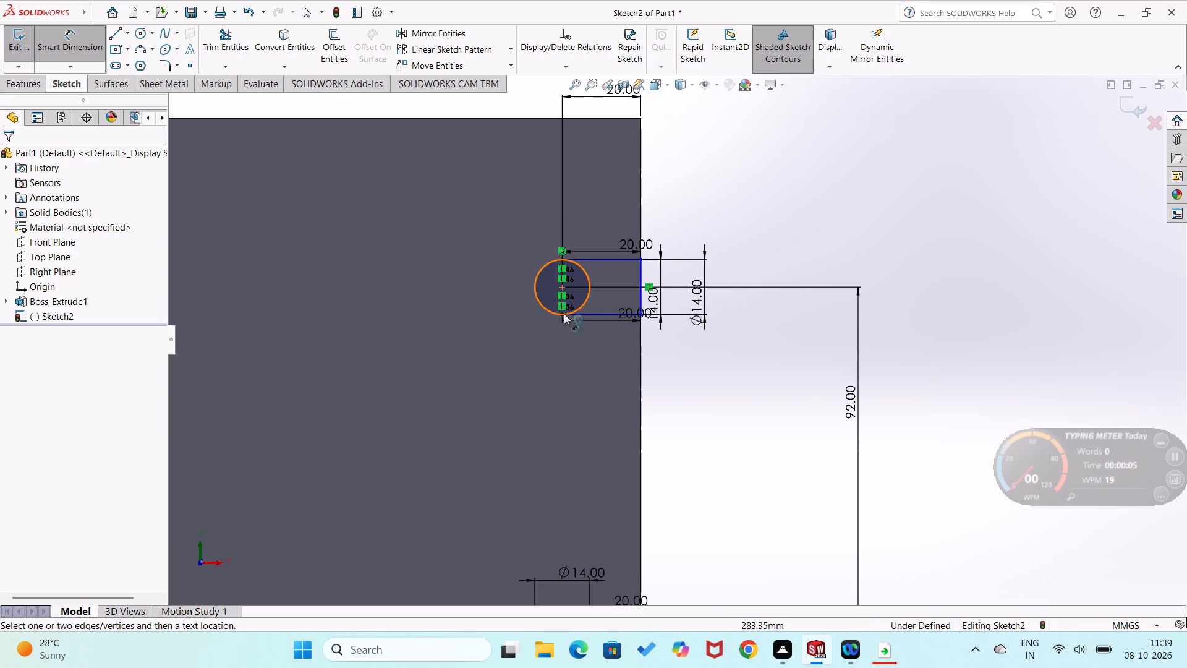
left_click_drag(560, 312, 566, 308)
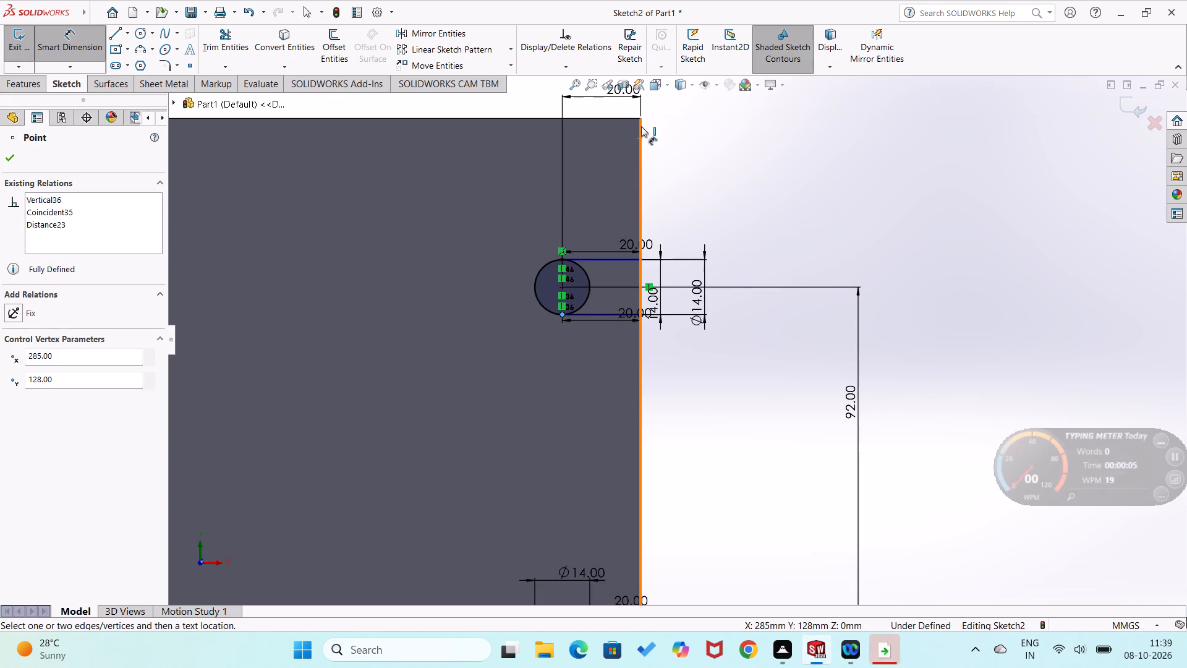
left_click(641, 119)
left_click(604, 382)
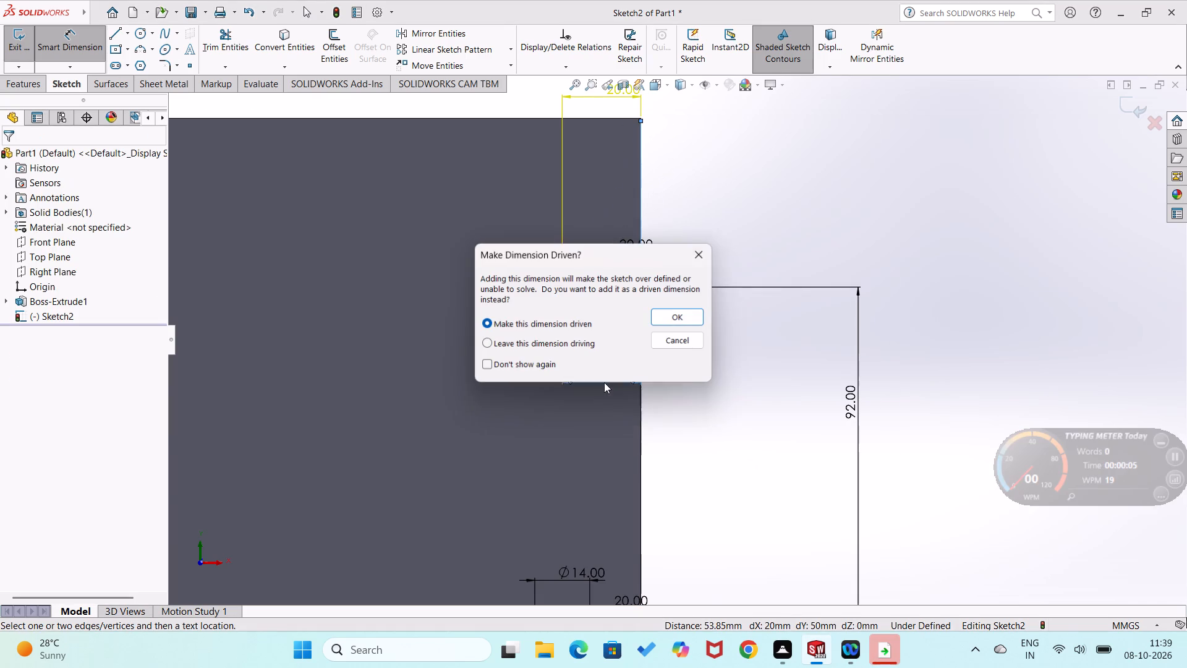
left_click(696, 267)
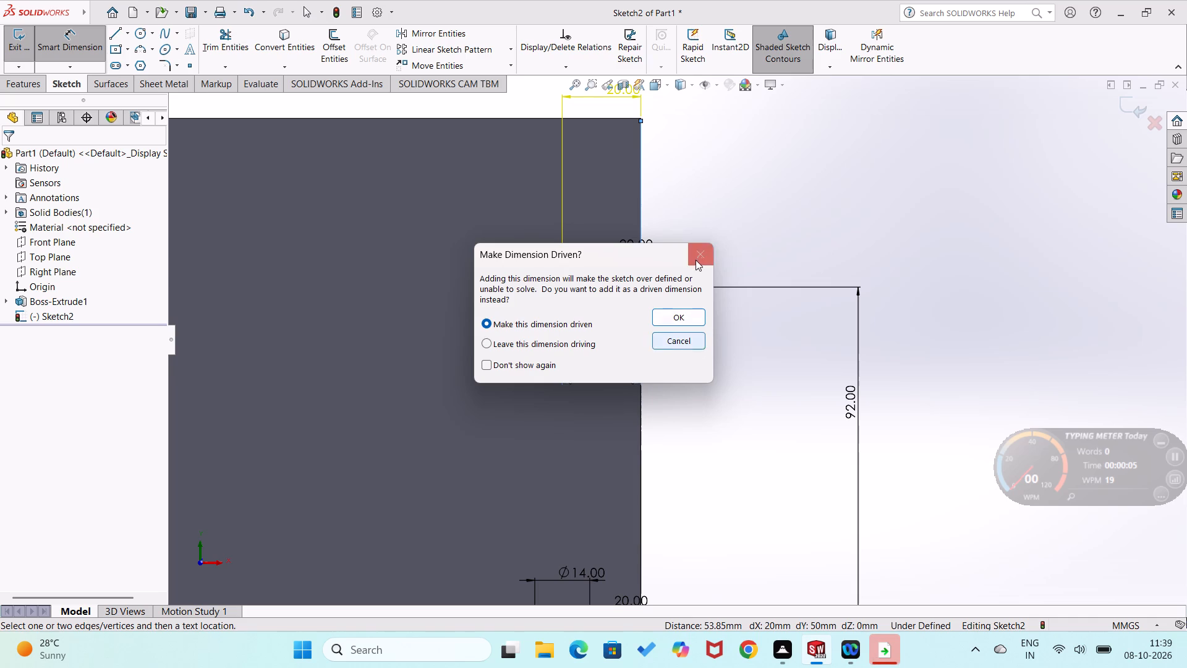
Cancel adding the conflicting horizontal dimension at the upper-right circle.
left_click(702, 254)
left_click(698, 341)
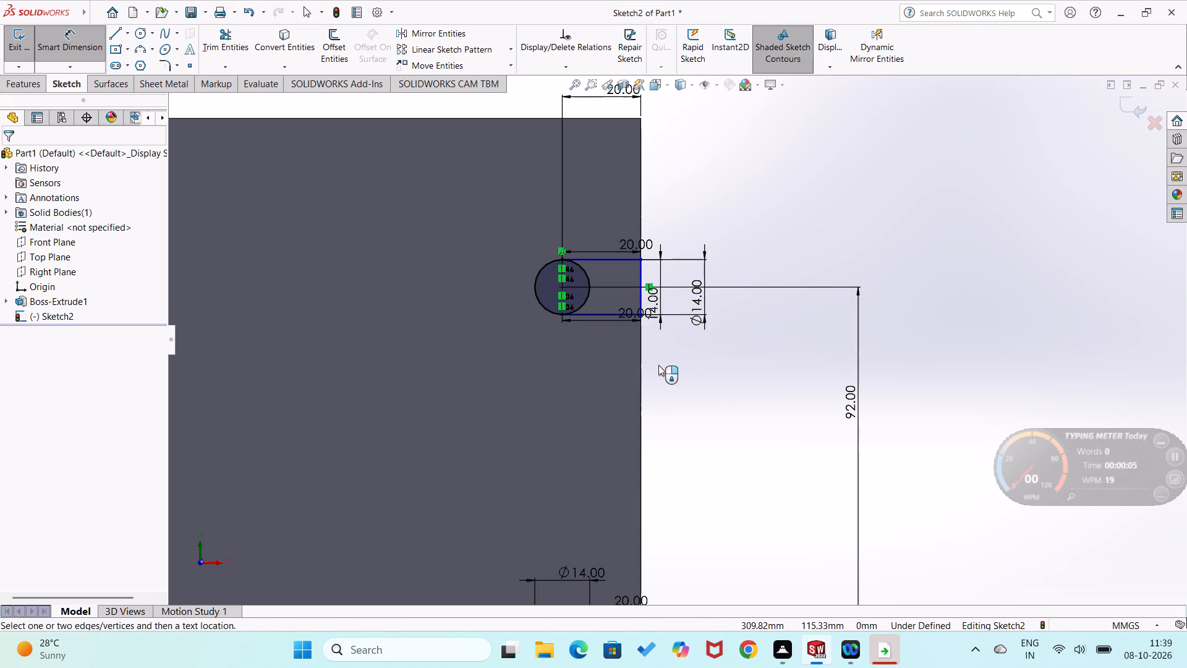
Apply a vertical relation to the end line of the upper-right slot outline on the plate edge.
scroll(653, 366, "down", 2)
right_click(640, 272)
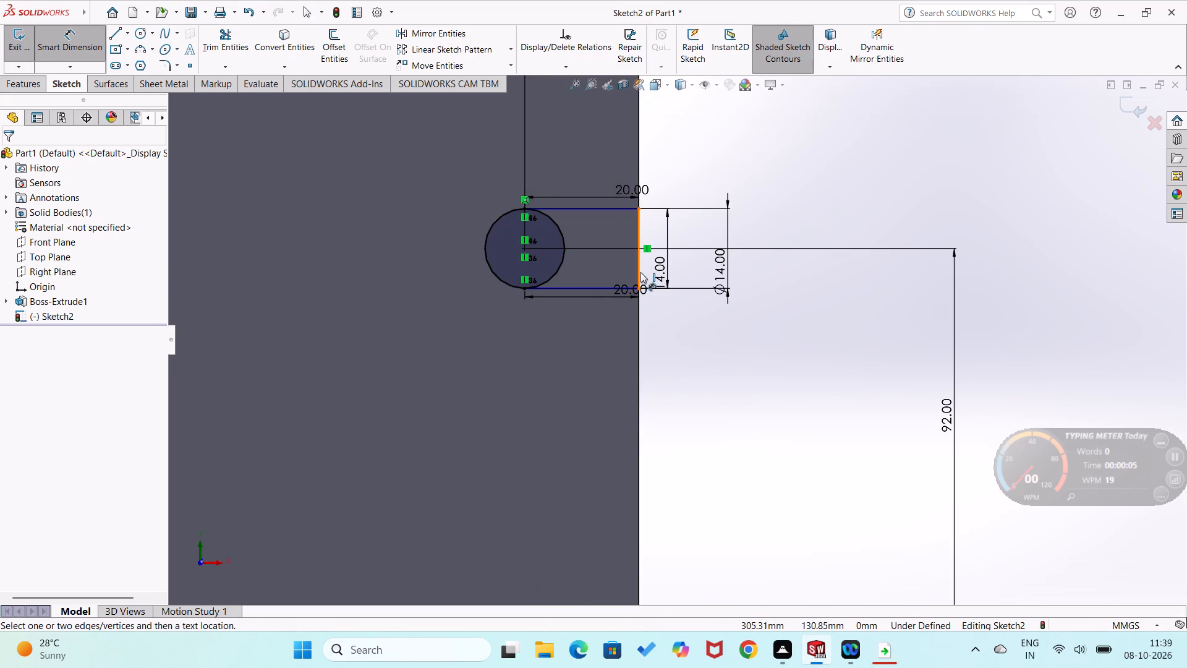
left_click(705, 488)
key("Escape")
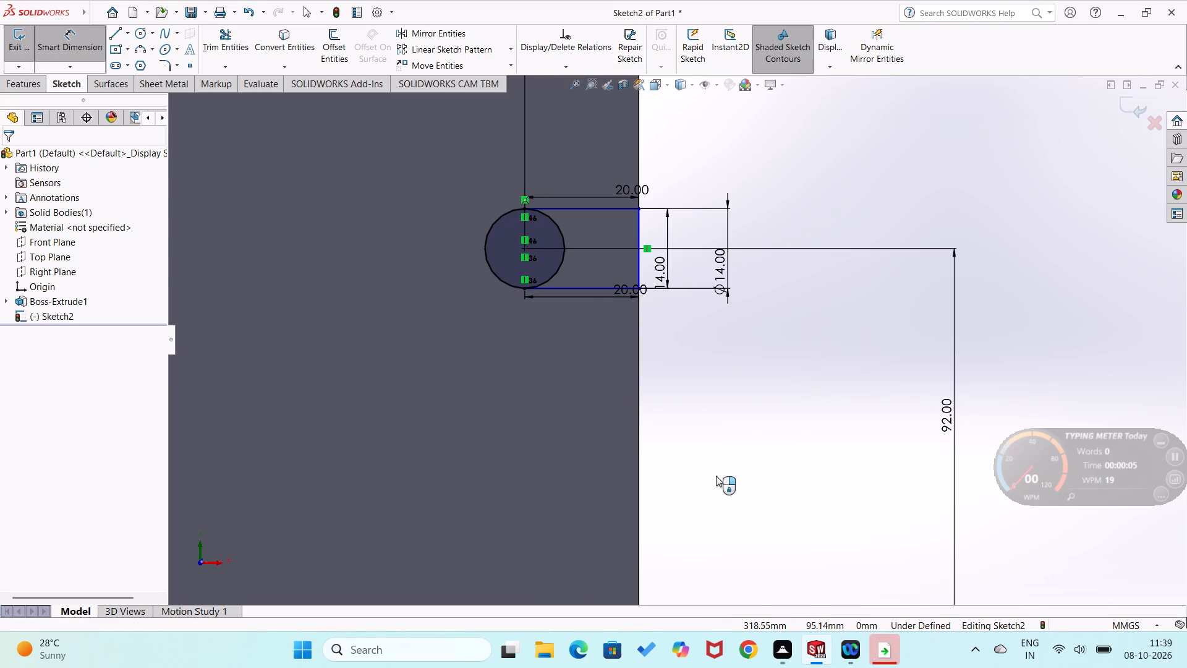
right_click(640, 273)
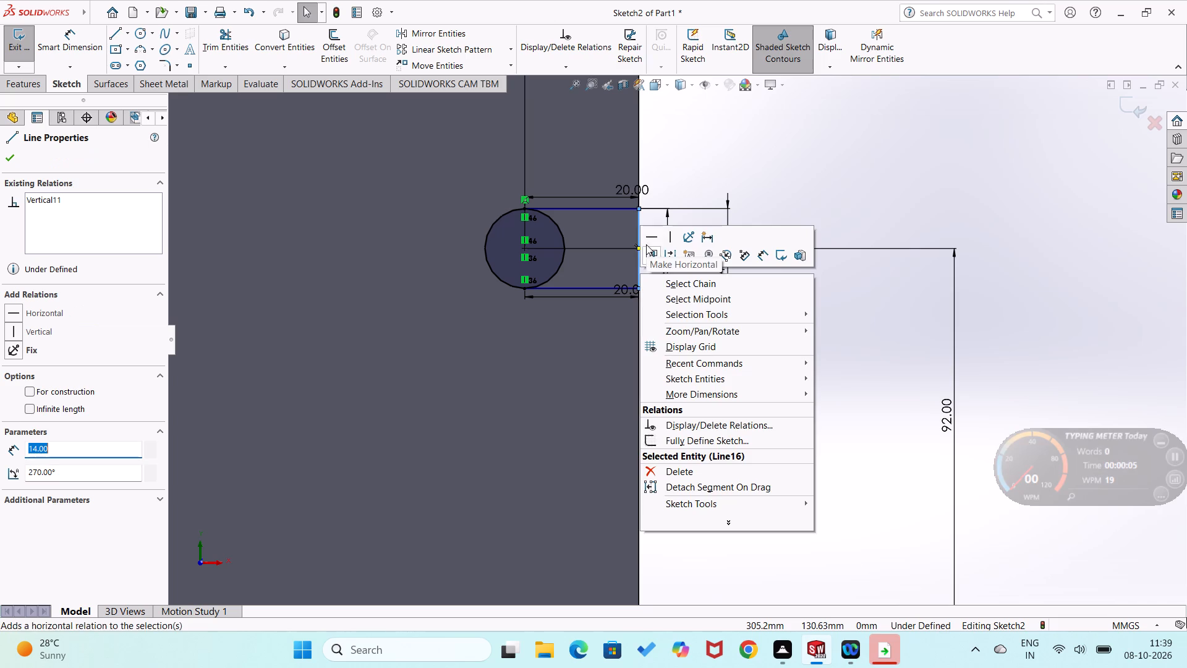
left_click(671, 241)
left_click(678, 359)
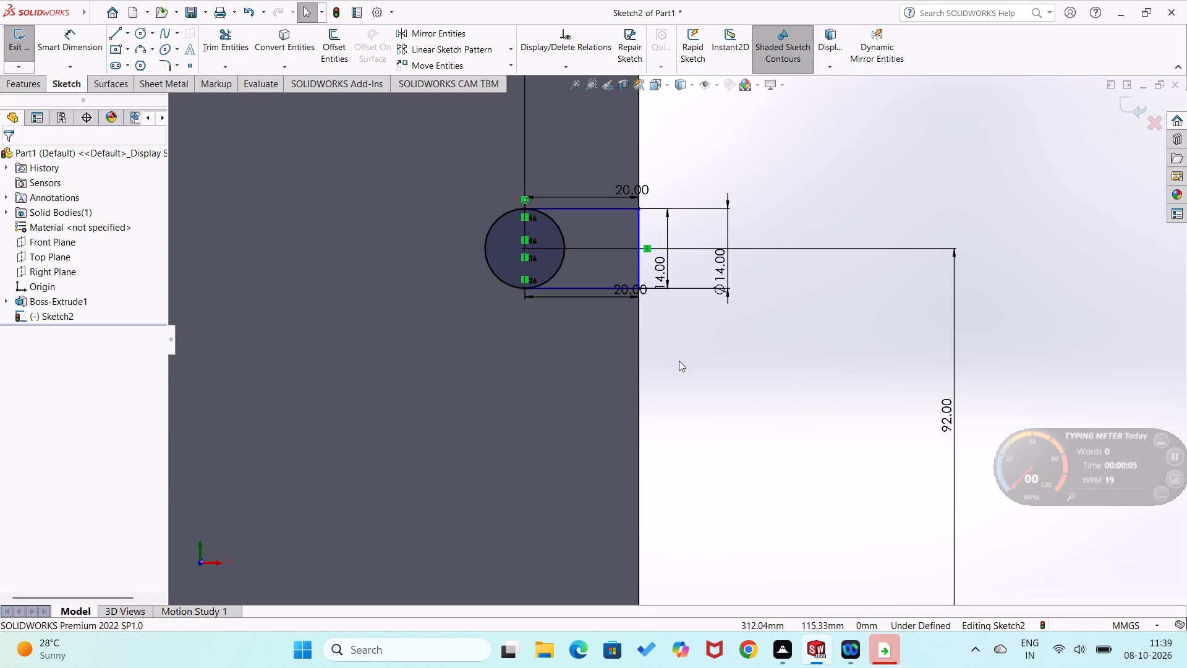
Trim the half of the upper-right circle facing the plate edge to leave an open slot outline.
scroll(679, 363, "up", 3)
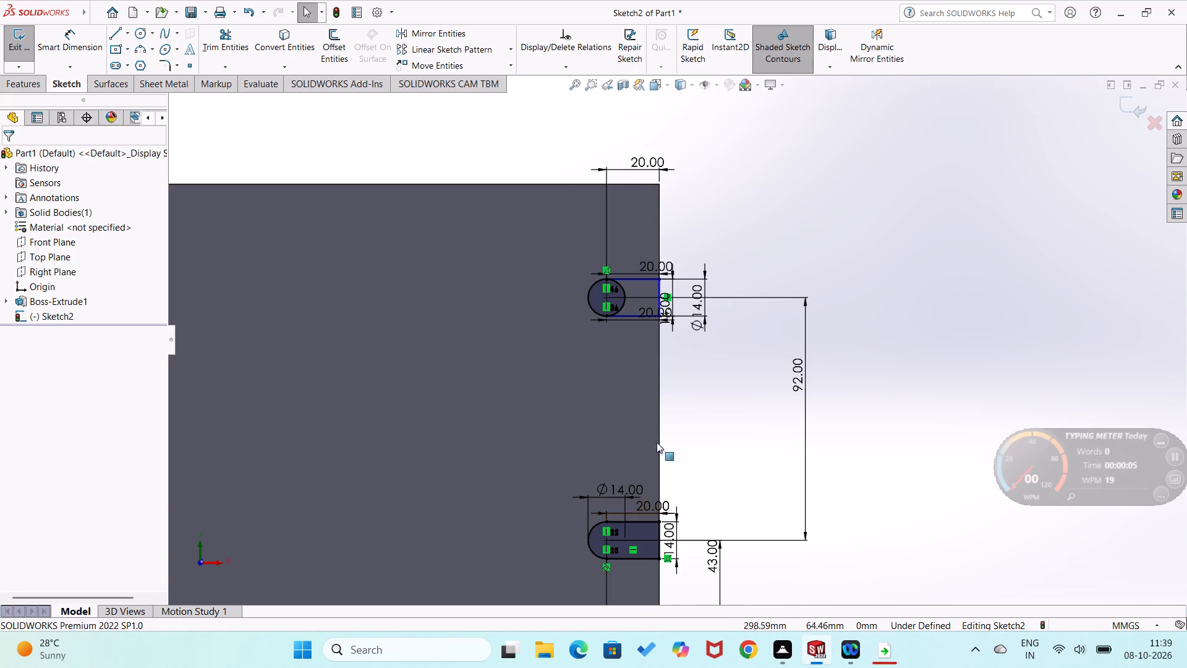
scroll(654, 293, "down", 4)
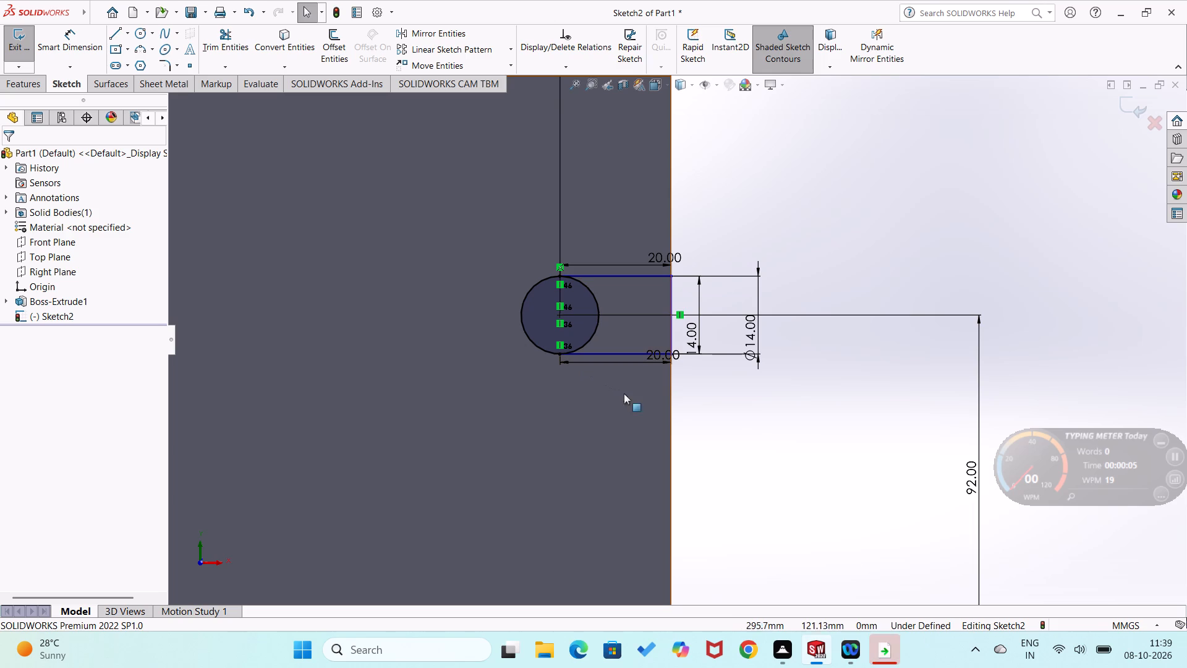
scroll(641, 404, "up", 1)
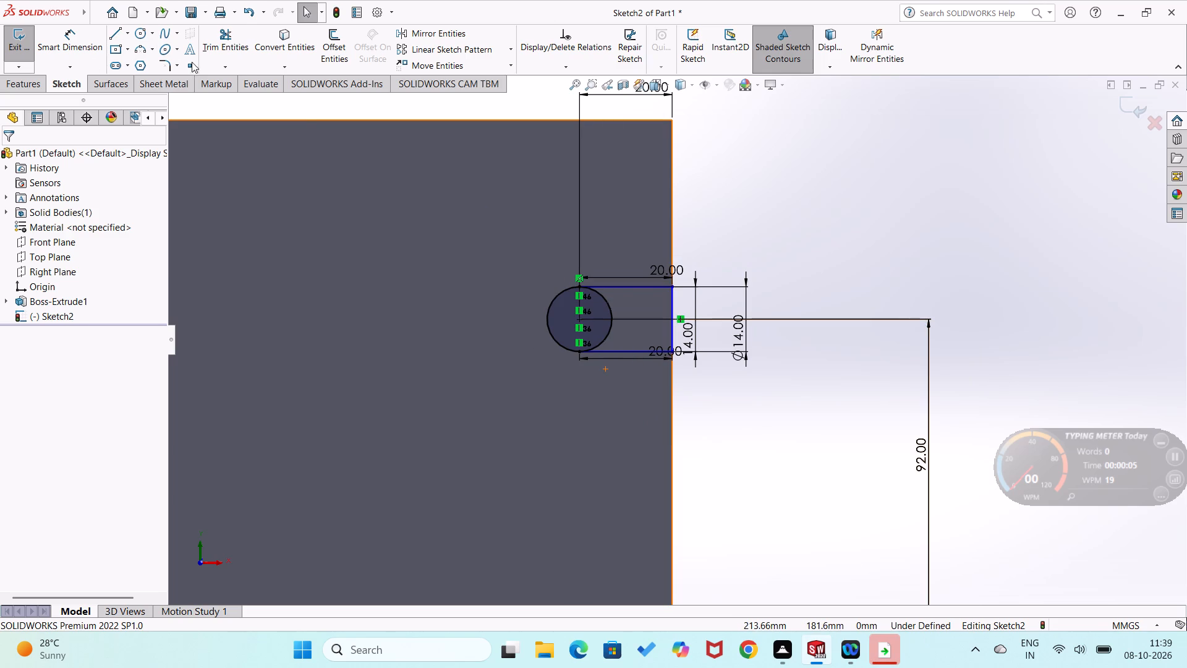
left_click(234, 56)
left_click(607, 340)
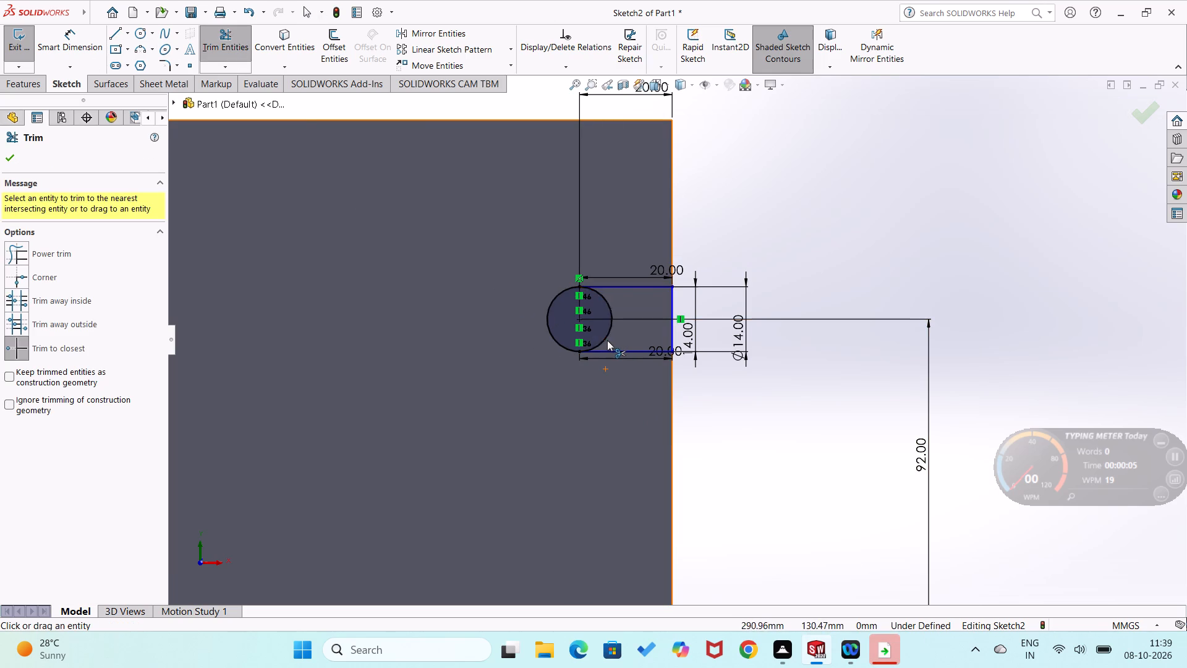
Cut-extrude the four edge slot profiles with a blind depth of 28 mm.
scroll(775, 551, "up", 4)
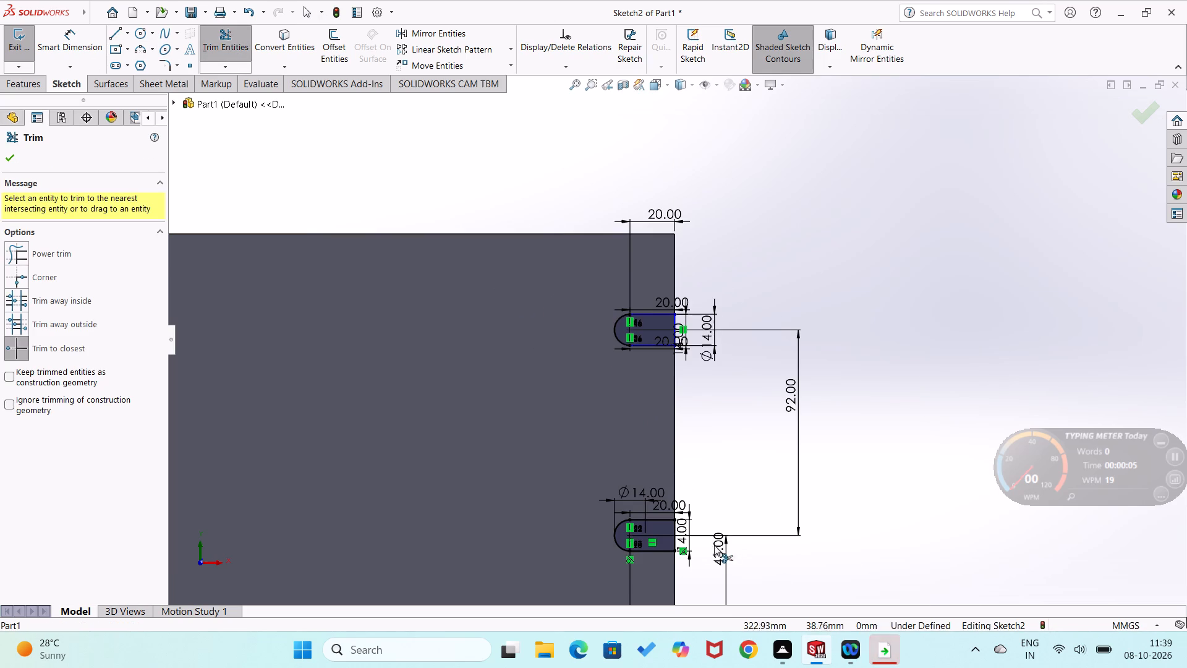
scroll(637, 458, "up", 3)
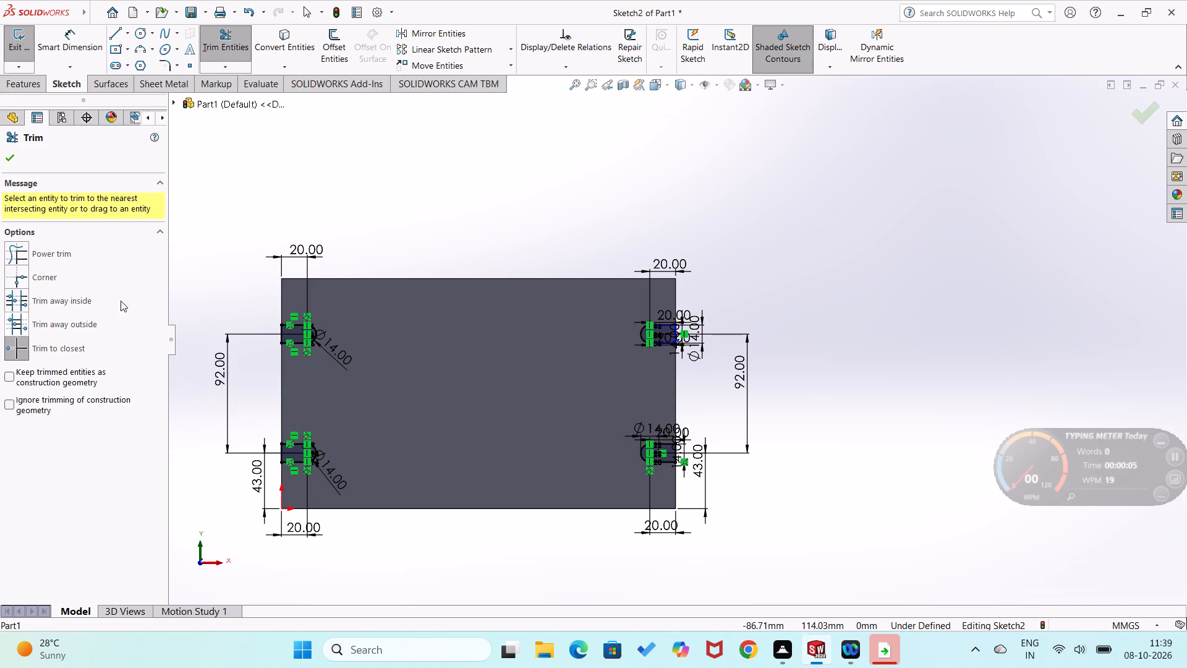
left_click(19, 83)
left_click(219, 59)
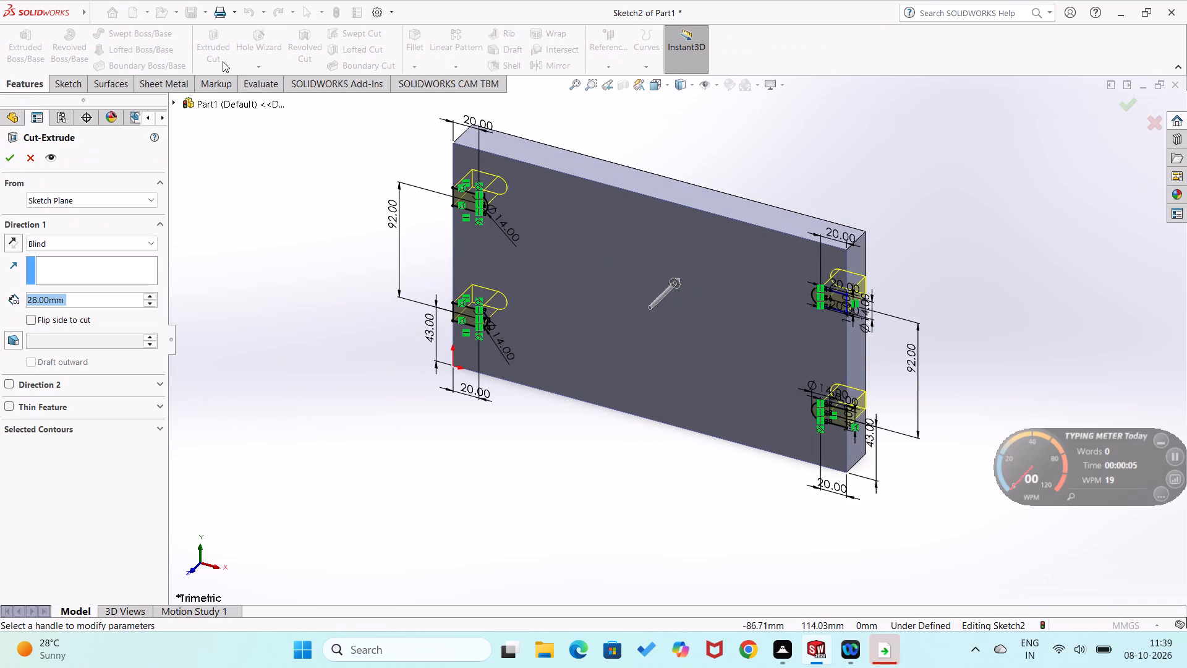
left_click(9, 157)
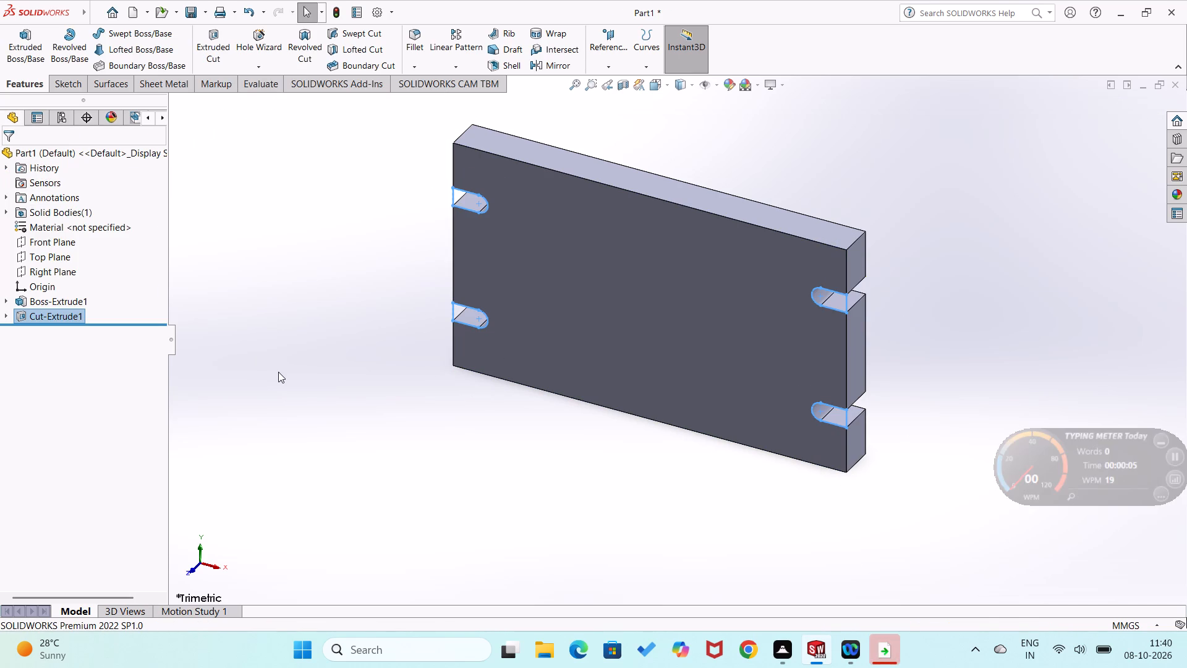
left_click(280, 373)
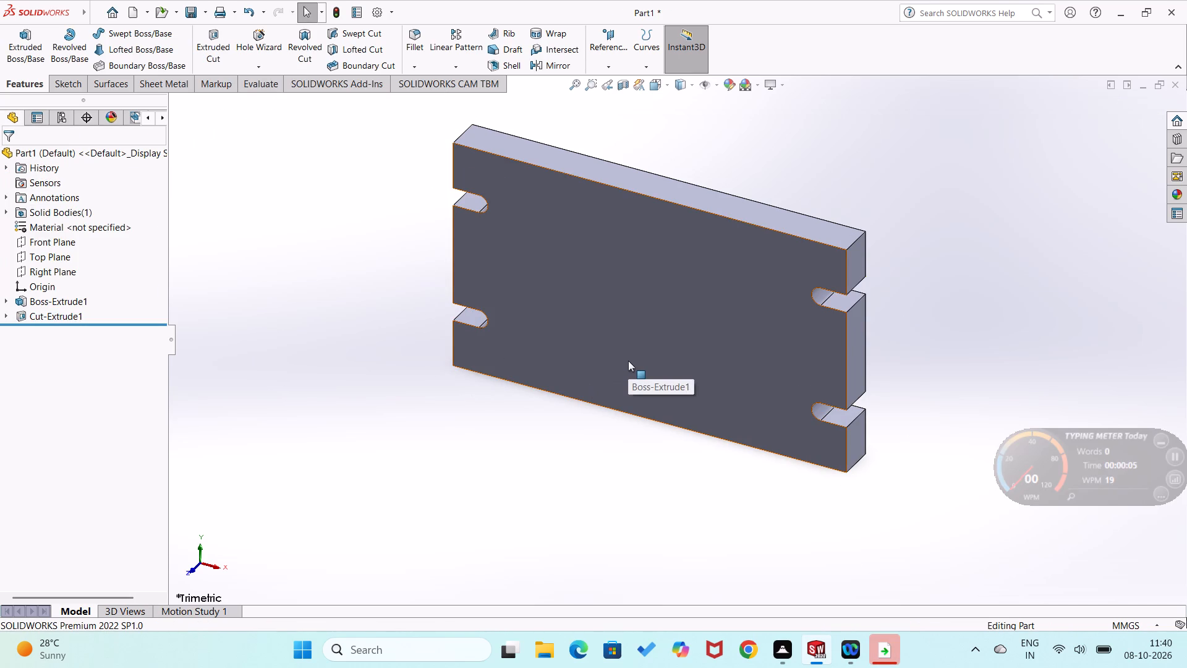
Start a sketch on the plate's front face and trace the lower-right slot with two 20 mm lines joined by a tangent arc.
right_click(628, 361)
left_click(657, 348)
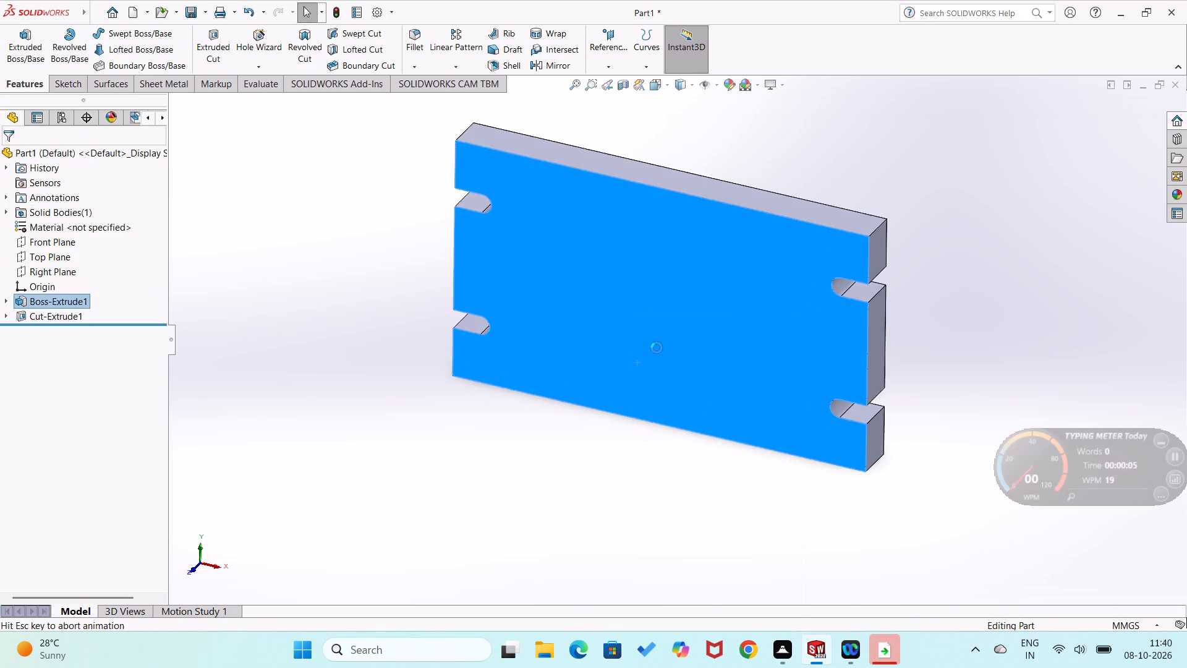
left_click(898, 551)
scroll(985, 440, "down", 4)
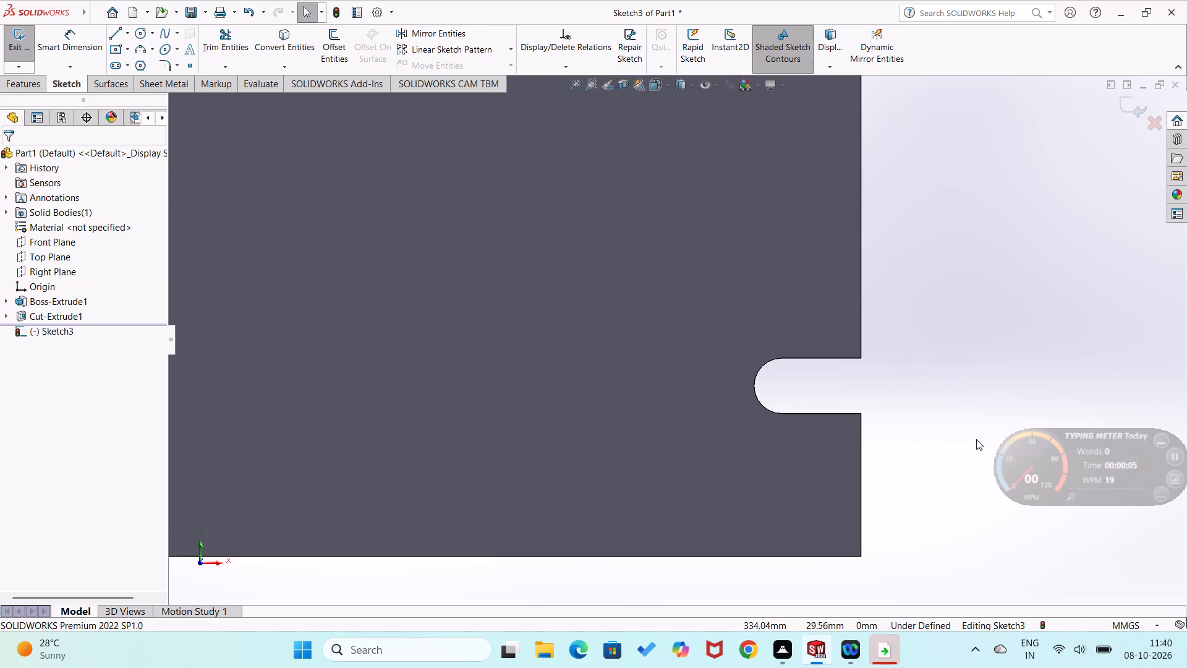
right_click_drag(1011, 366, 927, 404)
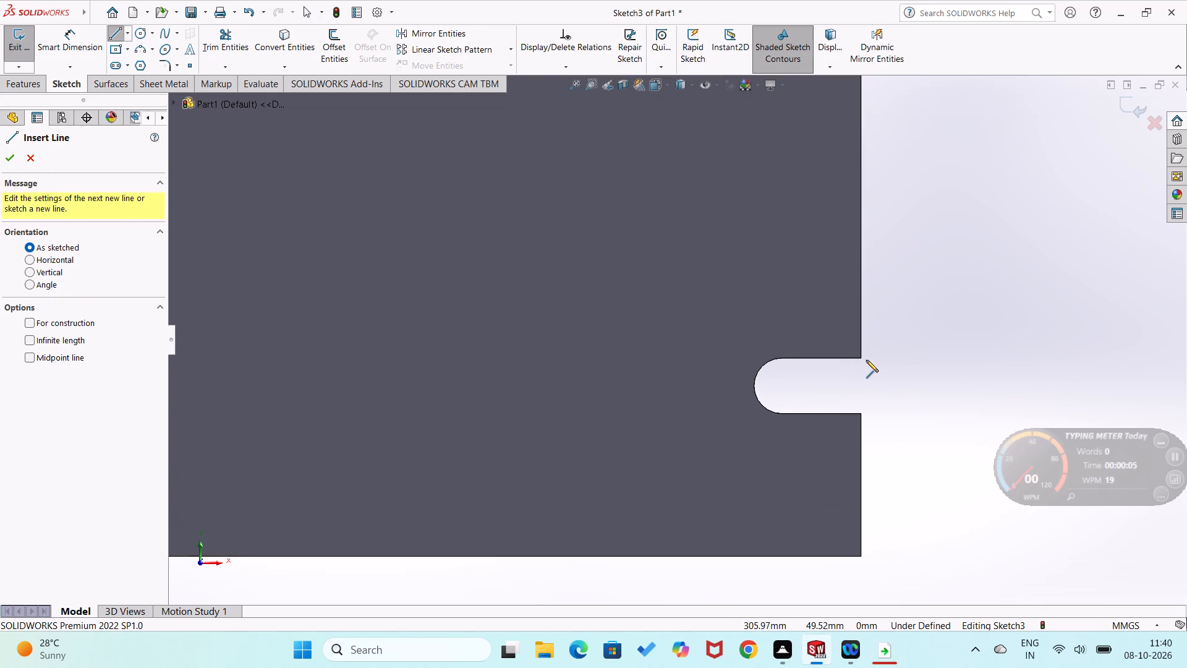
left_click(859, 358)
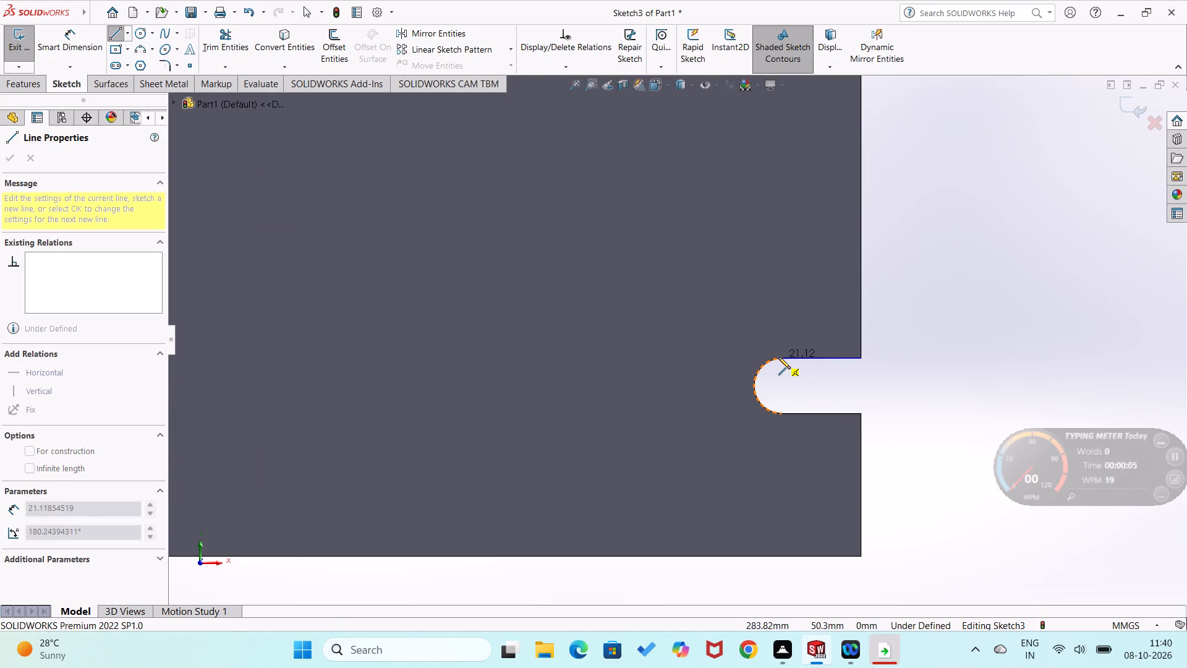
left_click(780, 358)
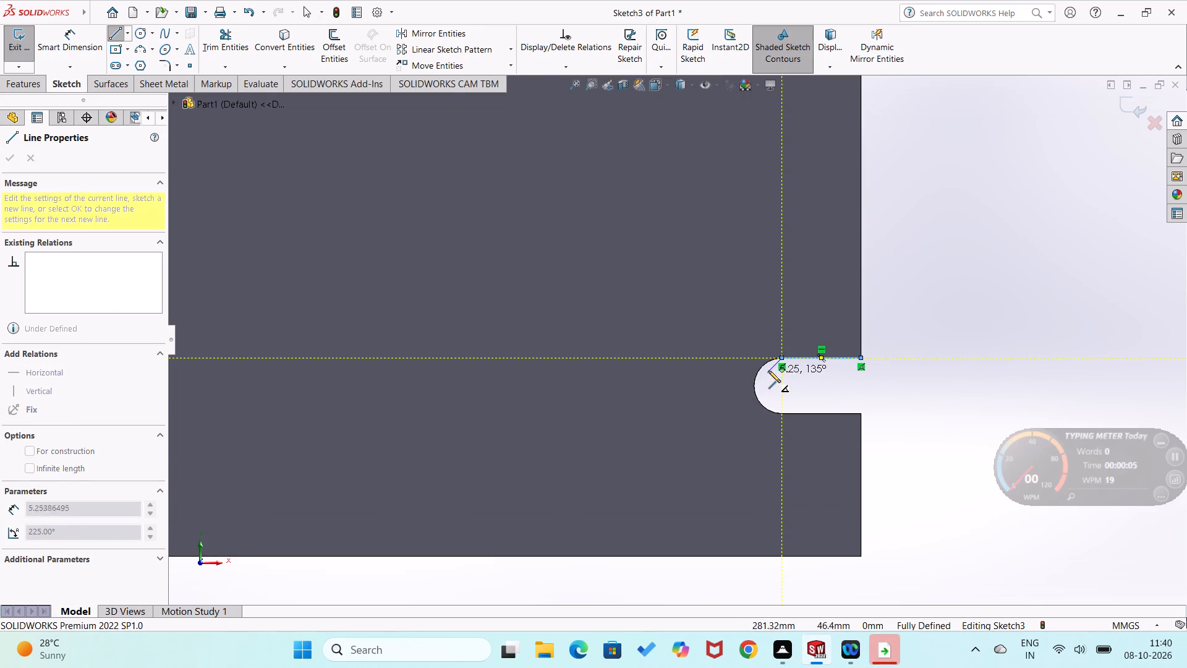
left_click(779, 412)
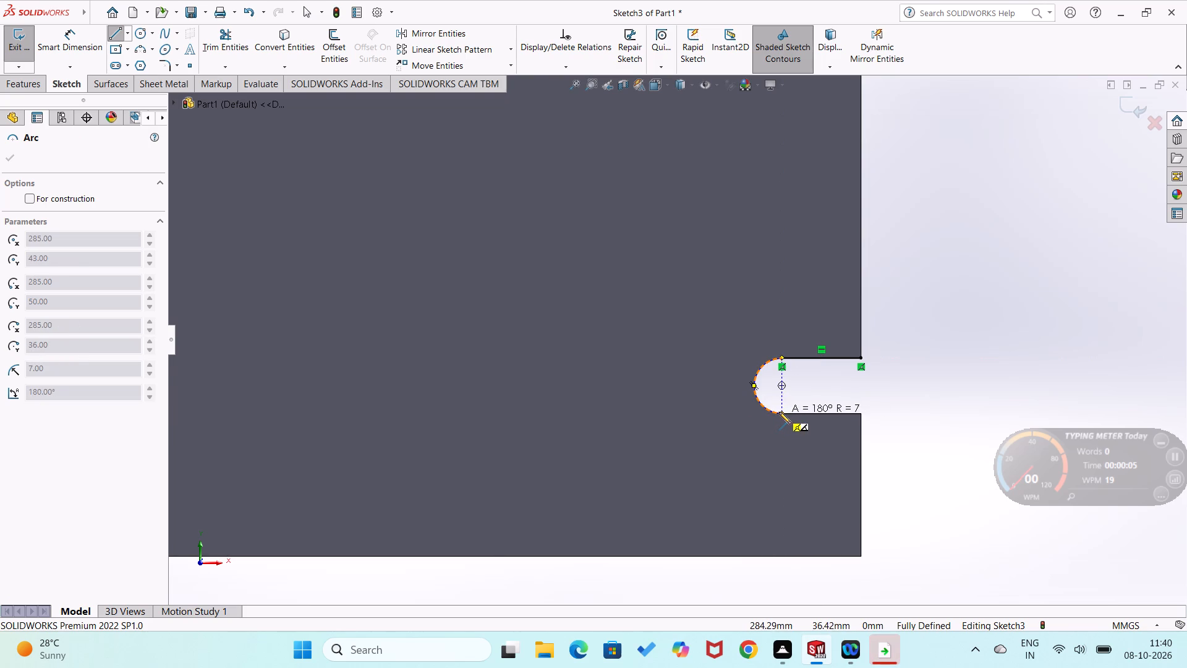
left_click(862, 414)
Draw a closed outer U outline around the slot, offset about 2.7 mm, with 20 mm lines and an arc of about 9.6 mm radius.
scroll(861, 432, "down", 3)
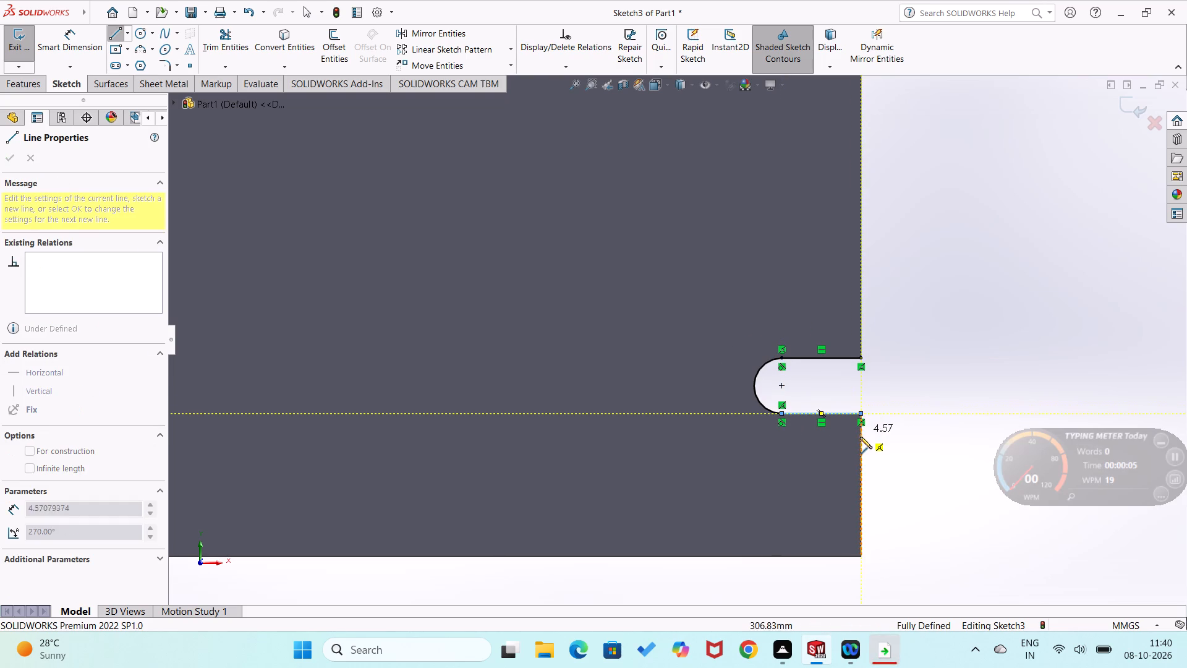
scroll(860, 437, "down", 1)
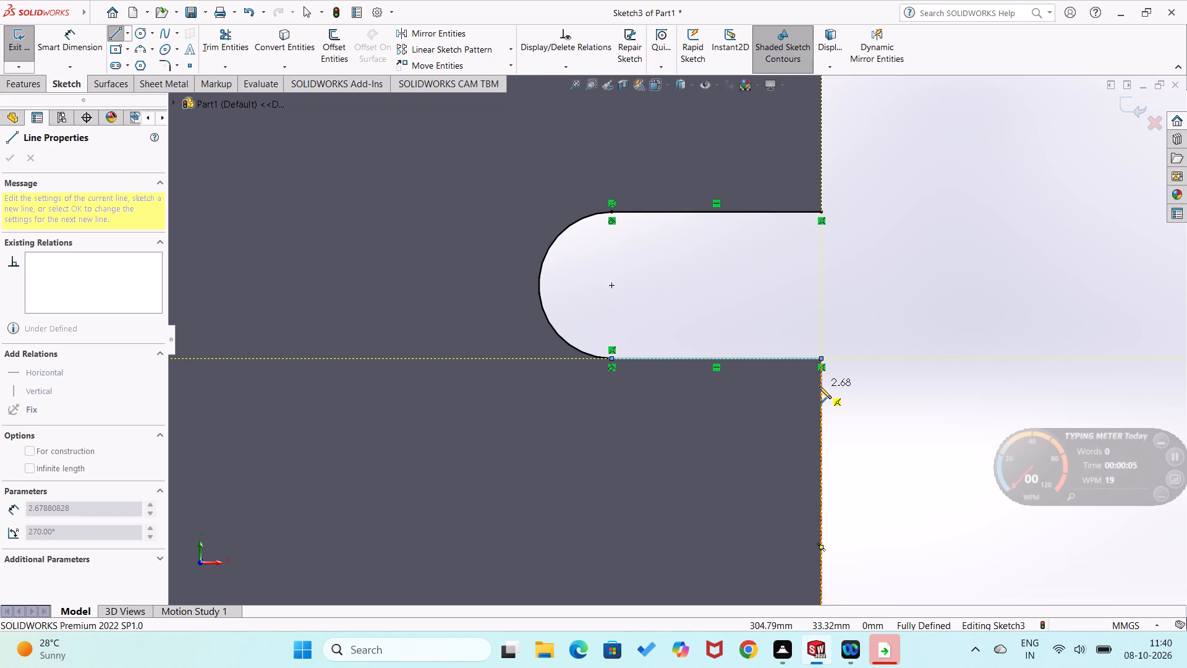
left_click(821, 387)
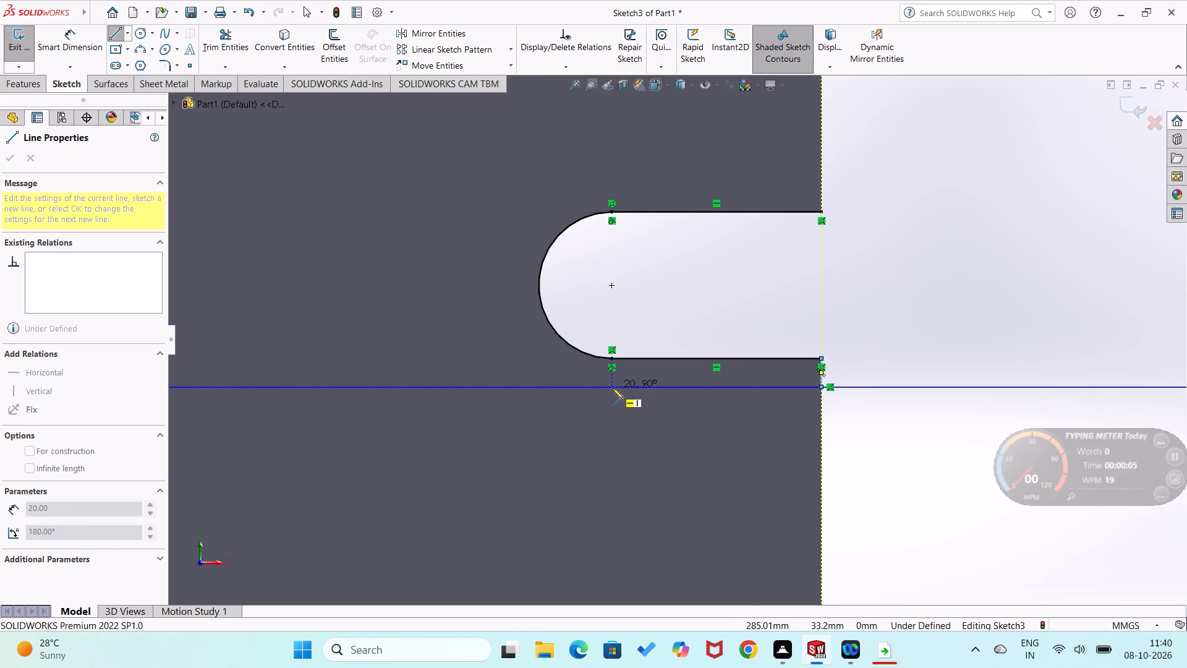
left_click(612, 388)
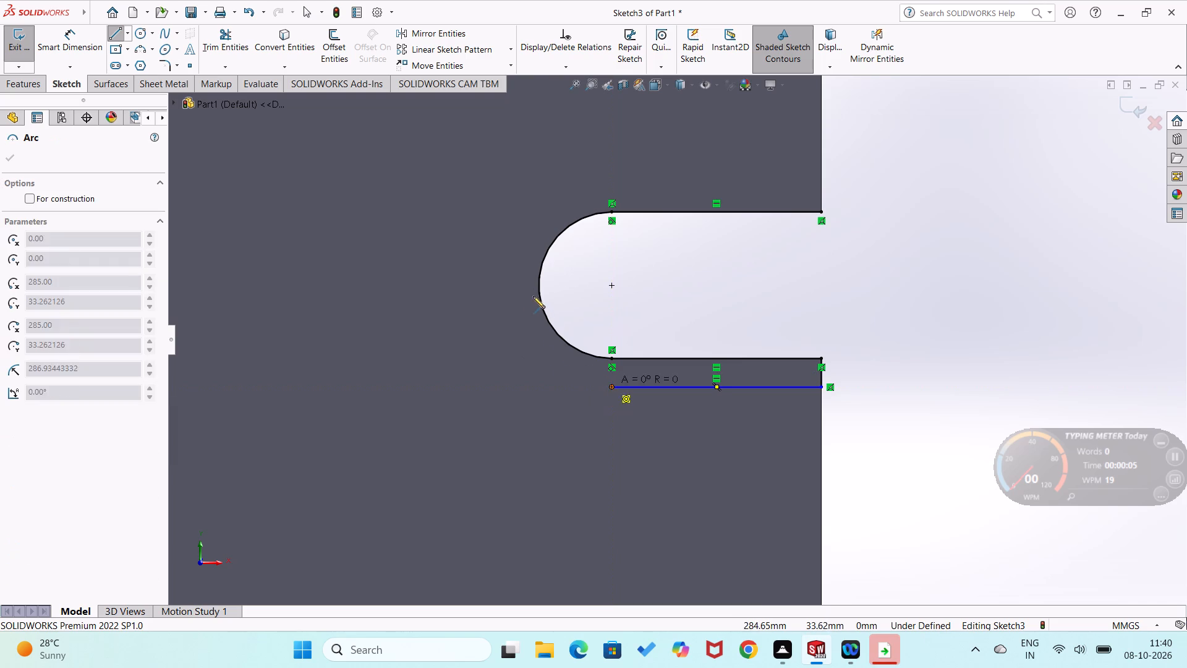
left_click(611, 186)
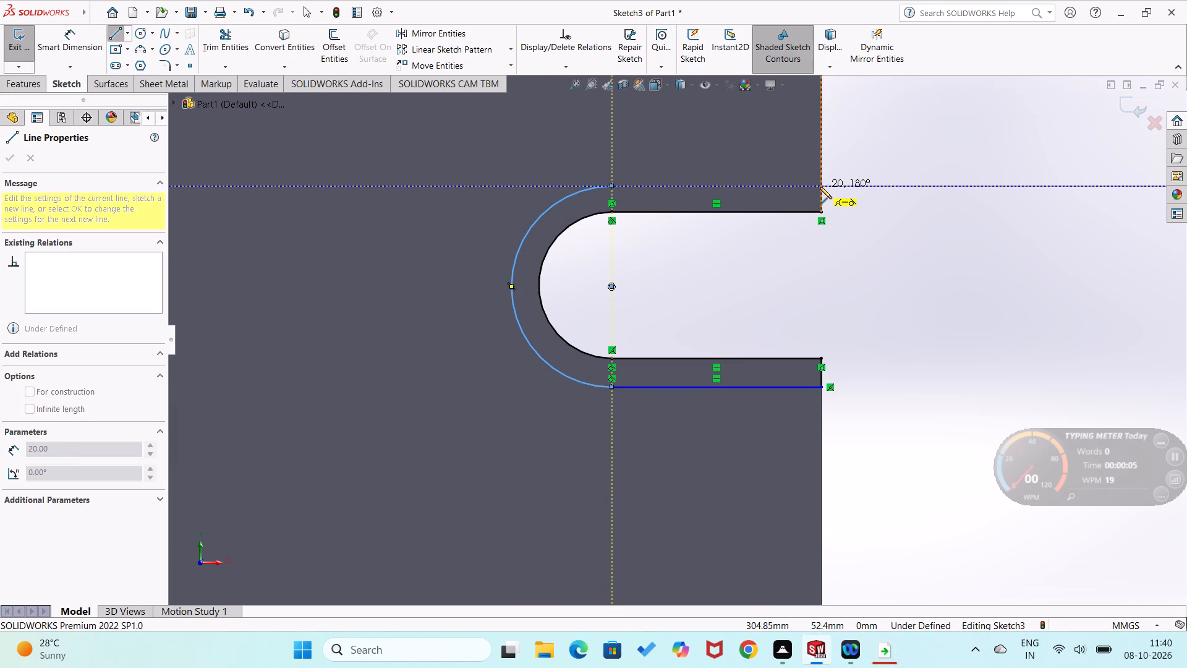
left_click(820, 187)
left_click(822, 214)
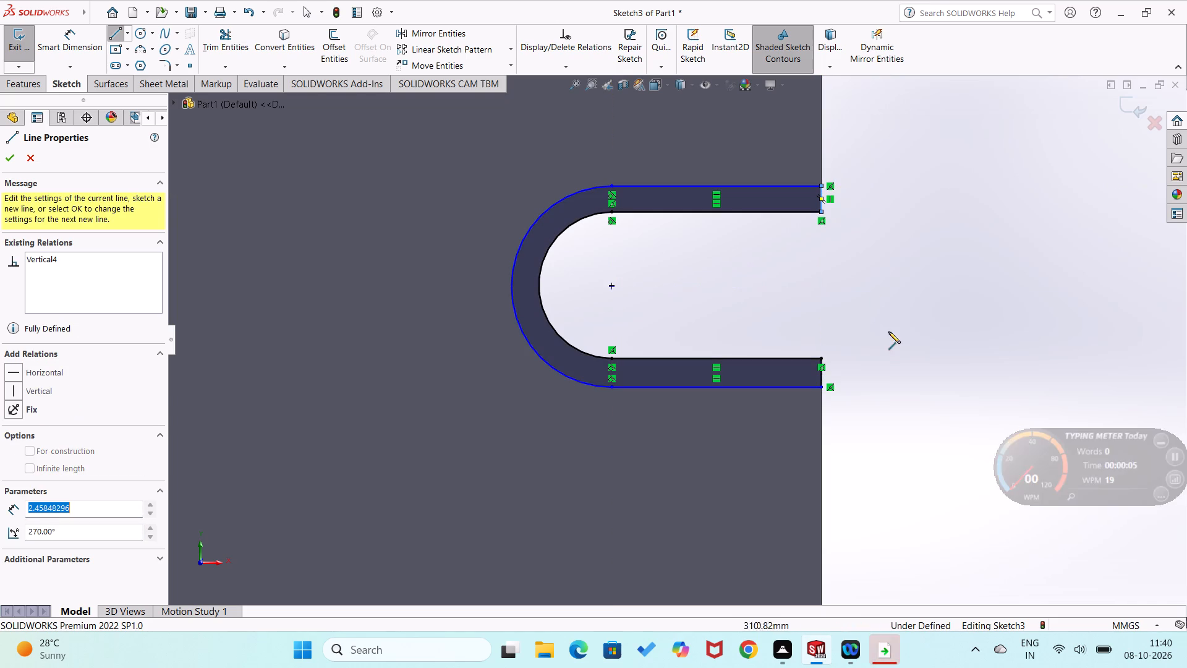
Dimension the gaps between the inner and outer lines at 2 mm on both the lower and upper sides of the slot.
right_click_drag(890, 335, 892, 243)
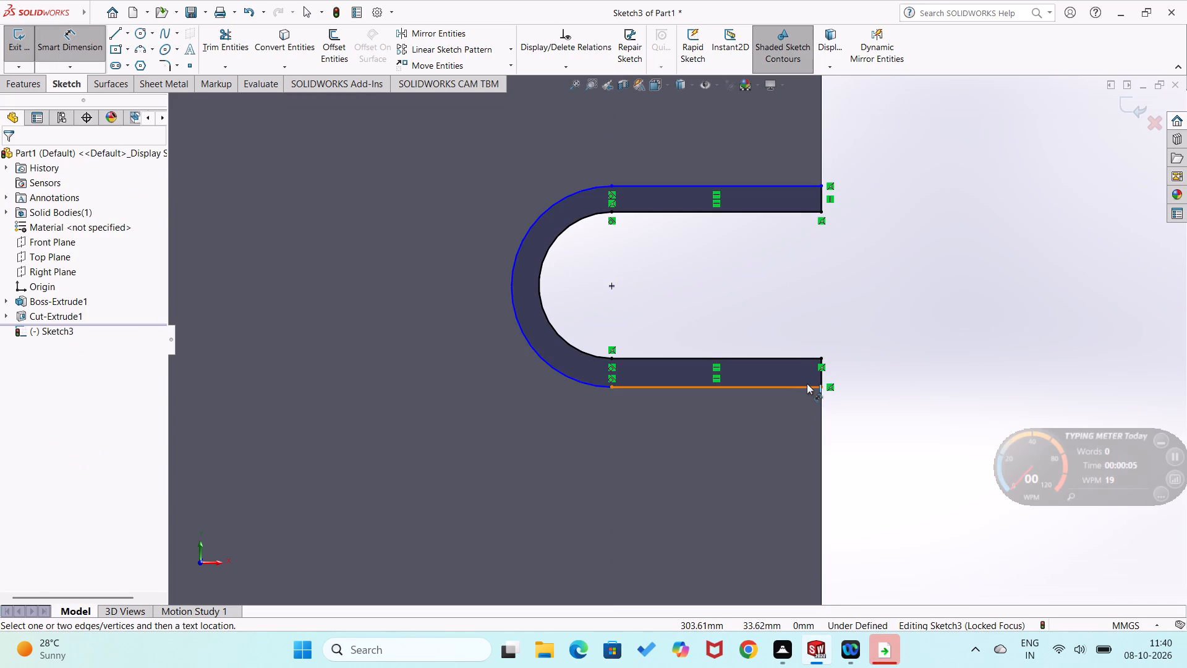
left_click(803, 386)
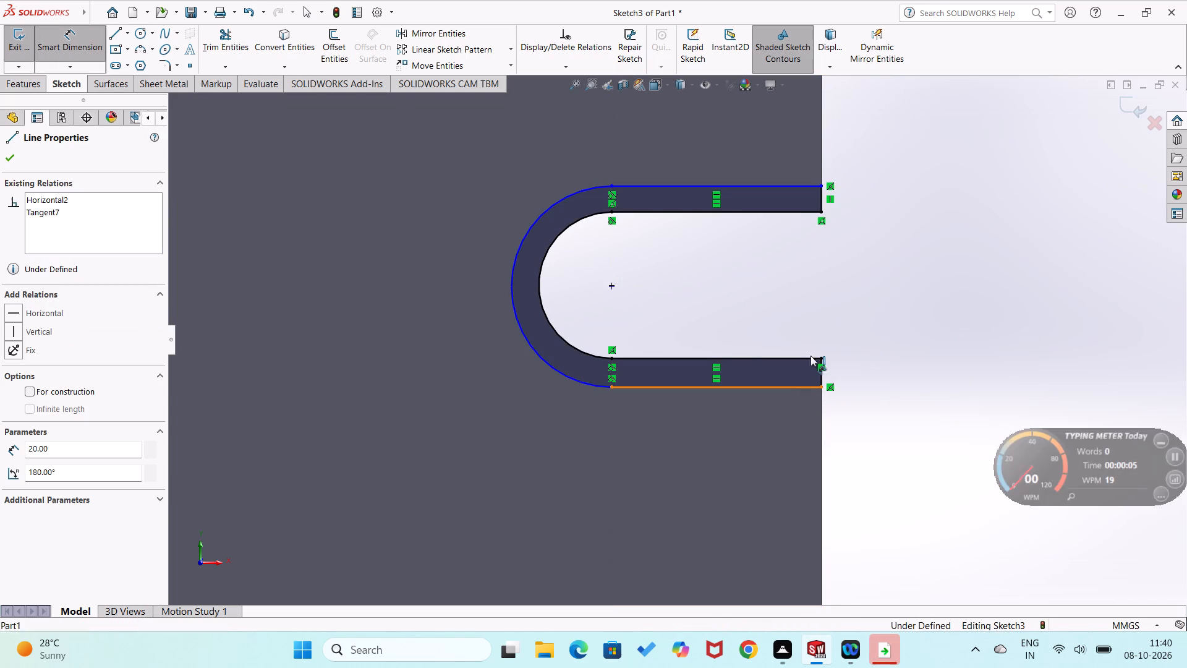
left_click(807, 358)
left_click(860, 372)
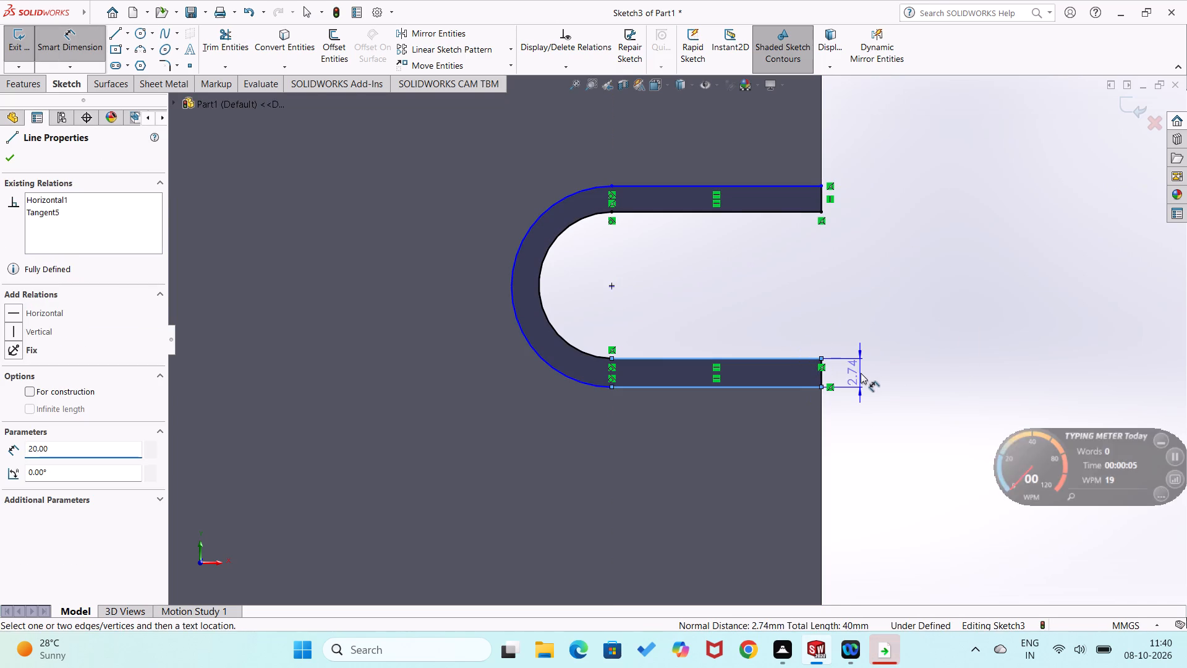
key("2")
key("Return")
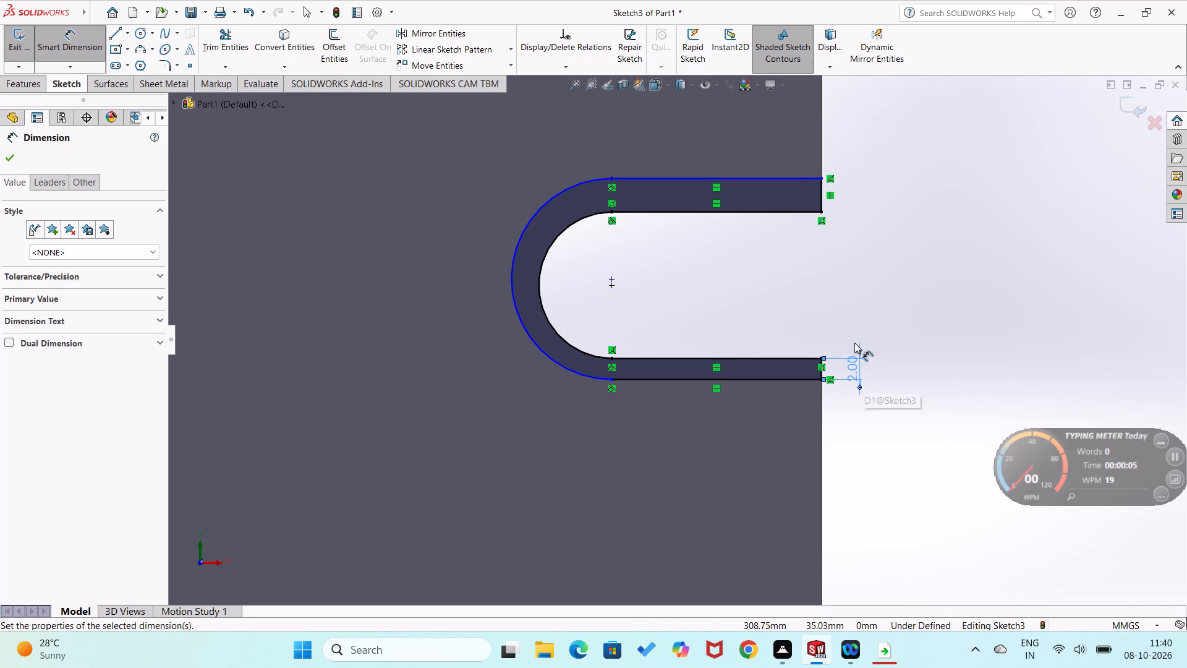
left_click(799, 213)
left_click(806, 178)
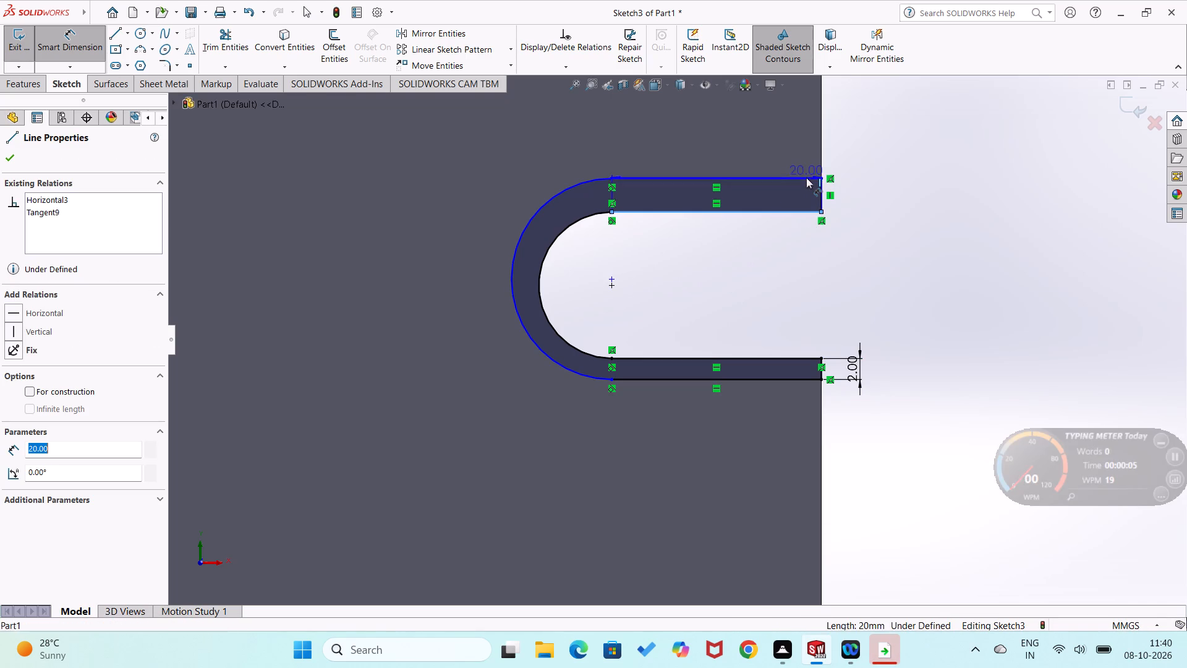
left_click(851, 199)
key("2")
key("Return")
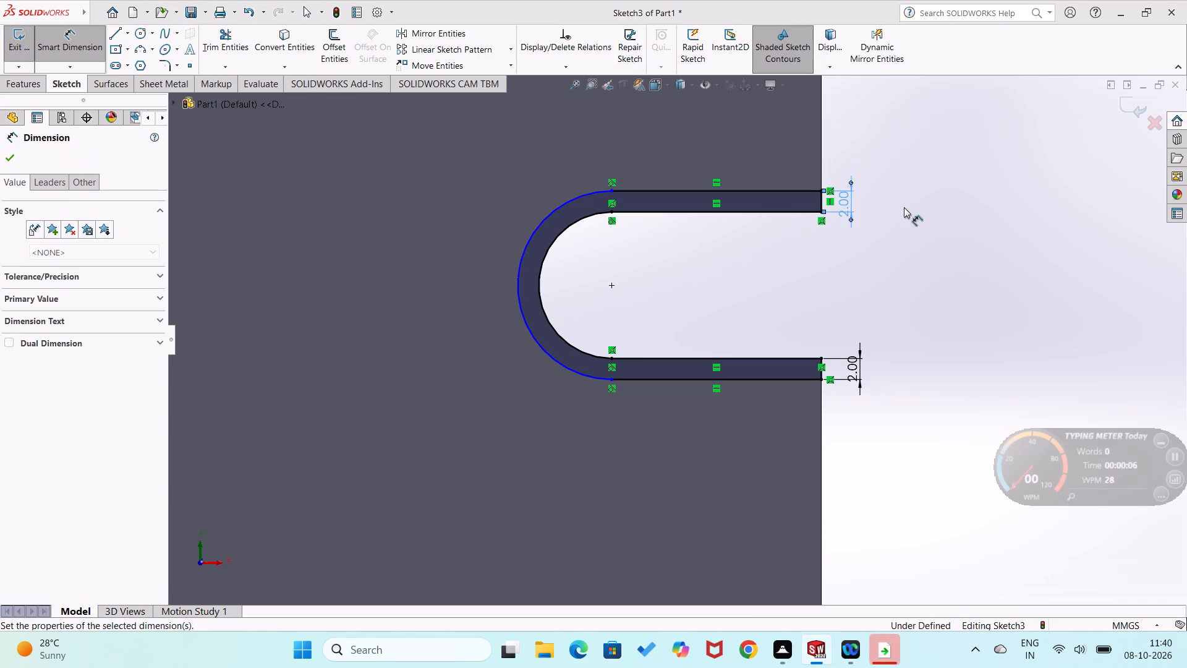
left_click(922, 287)
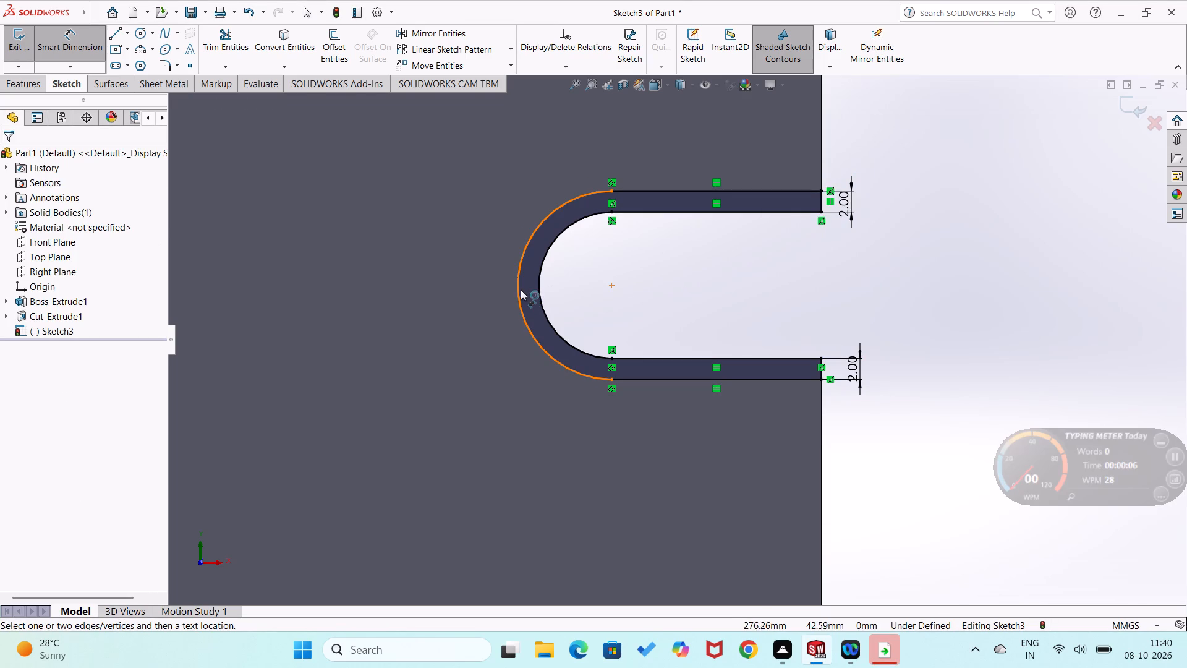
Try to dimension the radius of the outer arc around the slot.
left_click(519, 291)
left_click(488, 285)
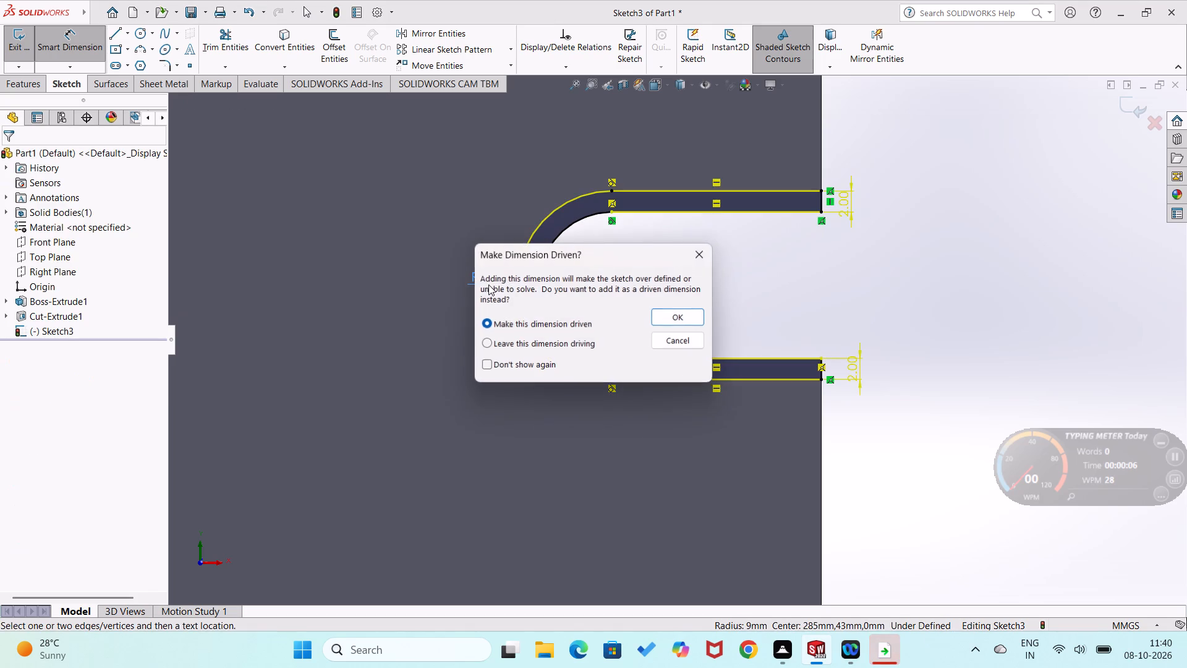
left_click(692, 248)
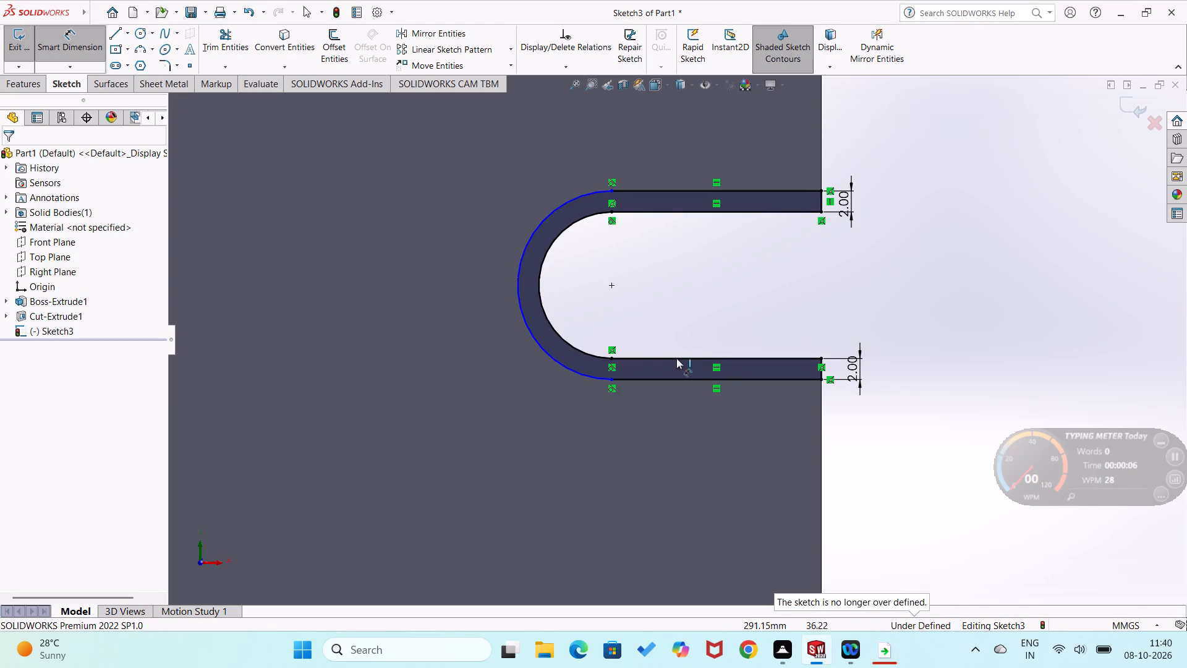
Dimension the lower outer line of the lower-right slot's border at 20 mm.
left_click(676, 377)
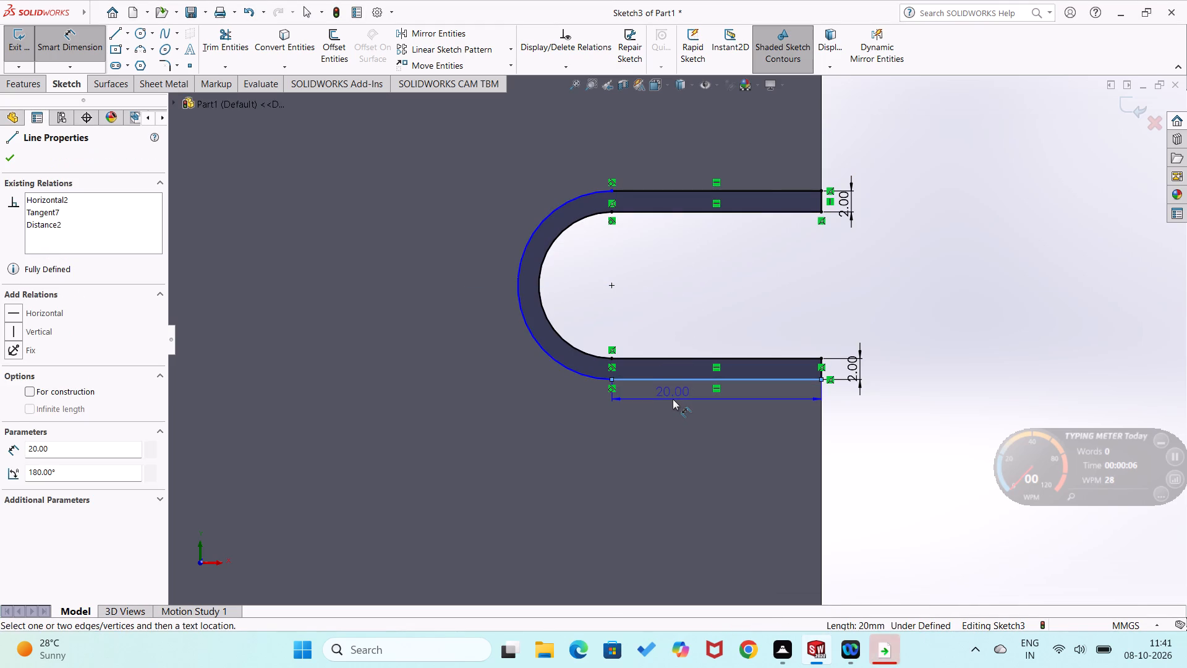
left_click(673, 399)
left_click(618, 378)
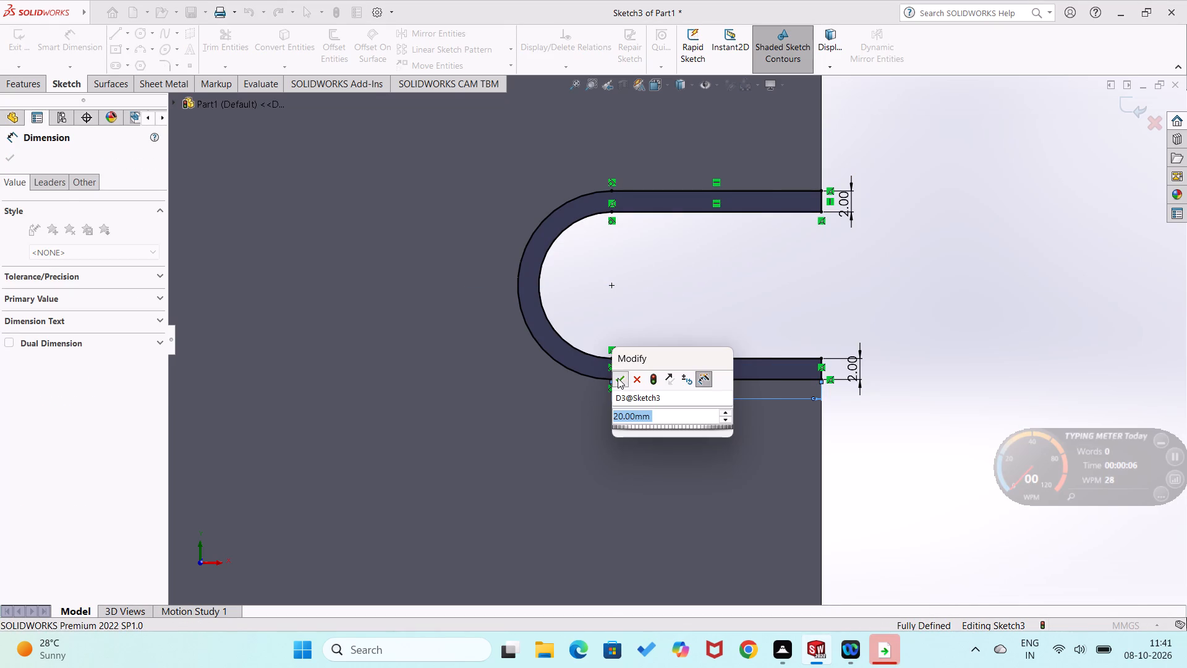
left_click(862, 484)
Trace the upper-right slot with two 20 mm horizontal lines joined by a tangent arc of about 7 mm radius.
scroll(891, 385, "up", 4)
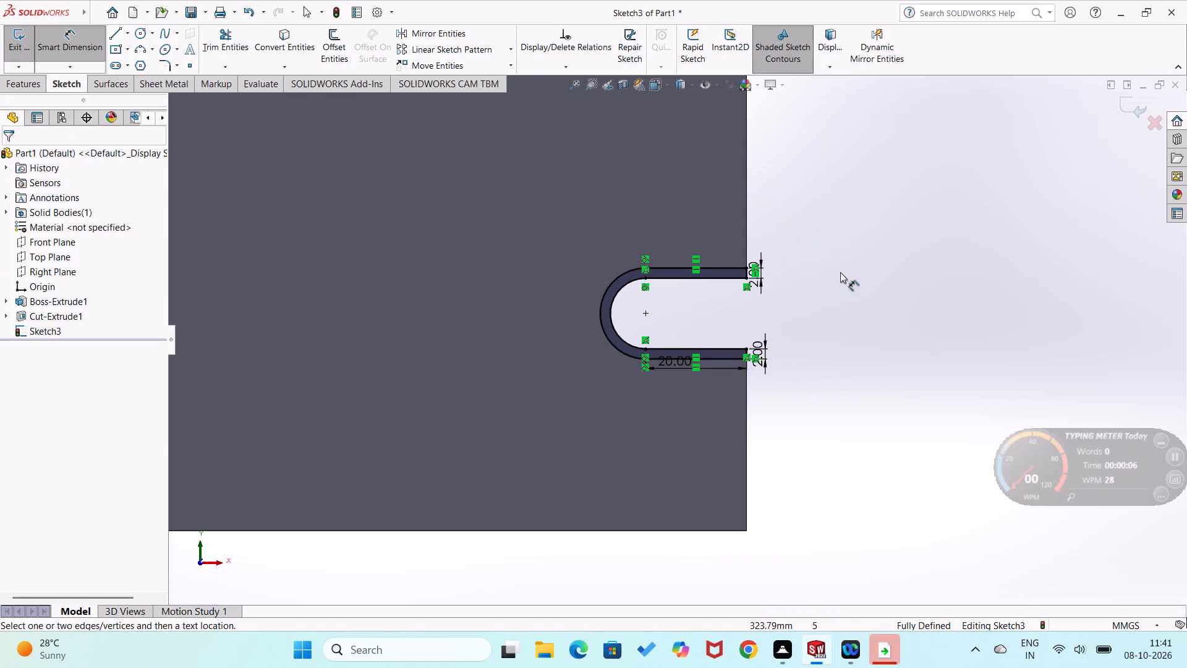
scroll(793, 259, "up", 3)
scroll(704, 162, "up", 3)
scroll(695, 159, "down", 6)
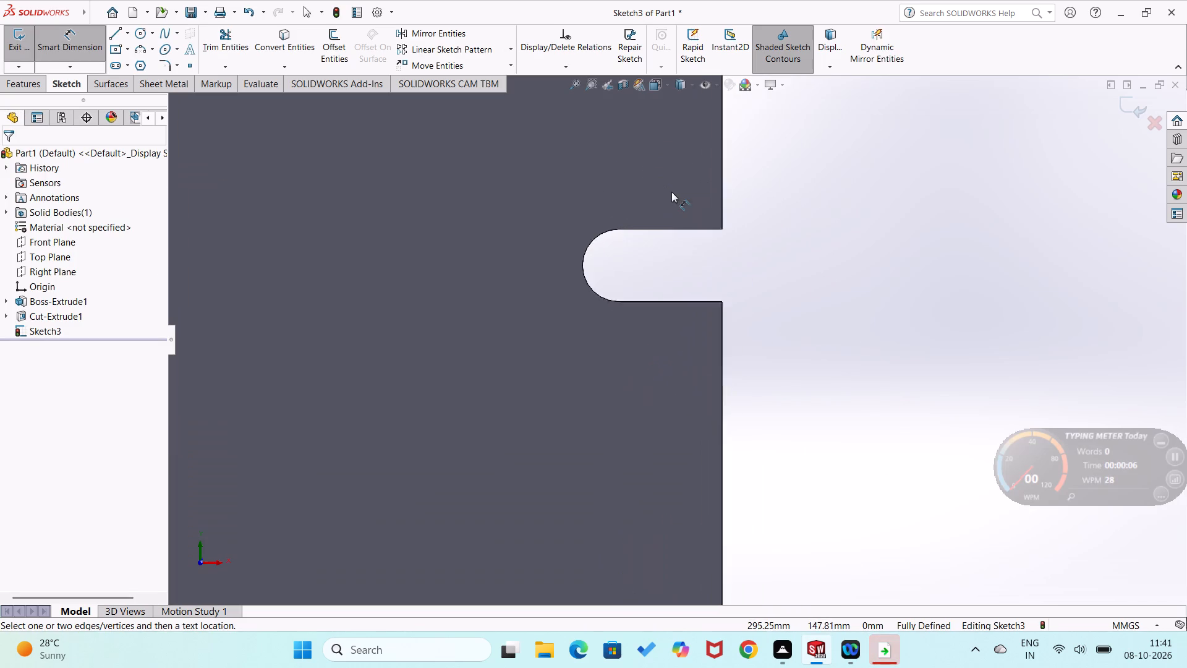
scroll(671, 192, "down", 1)
right_click_drag(874, 281, 797, 343)
right_click_drag(845, 338, 812, 335)
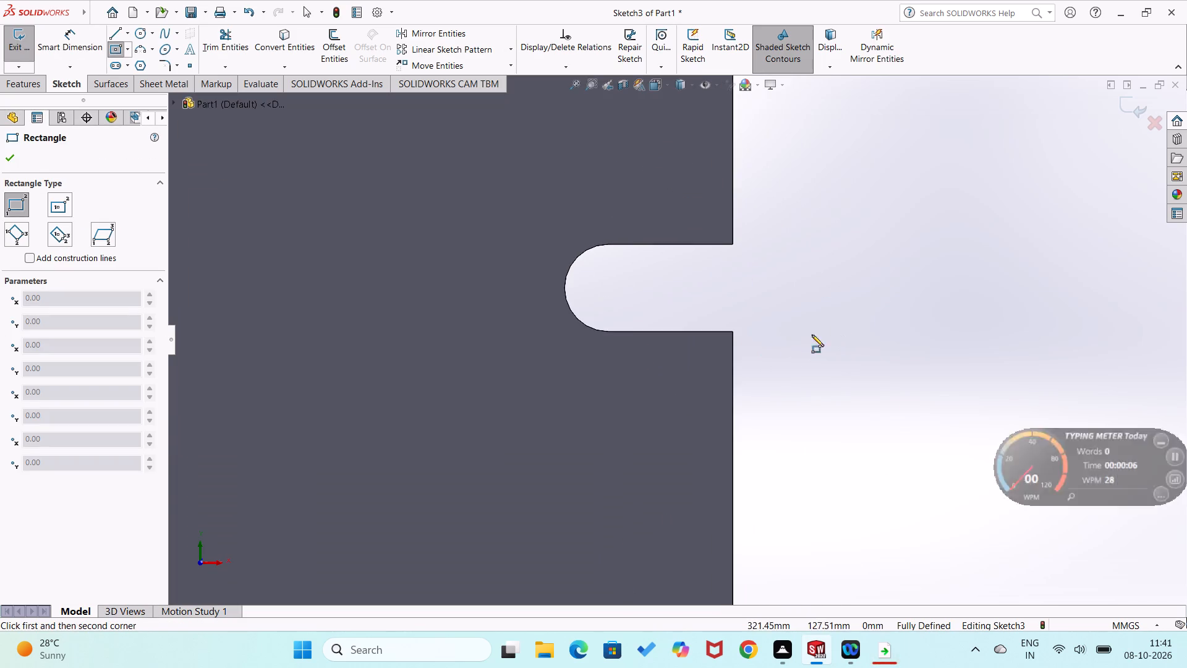
right_click_drag(812, 335, 759, 337)
left_click(733, 332)
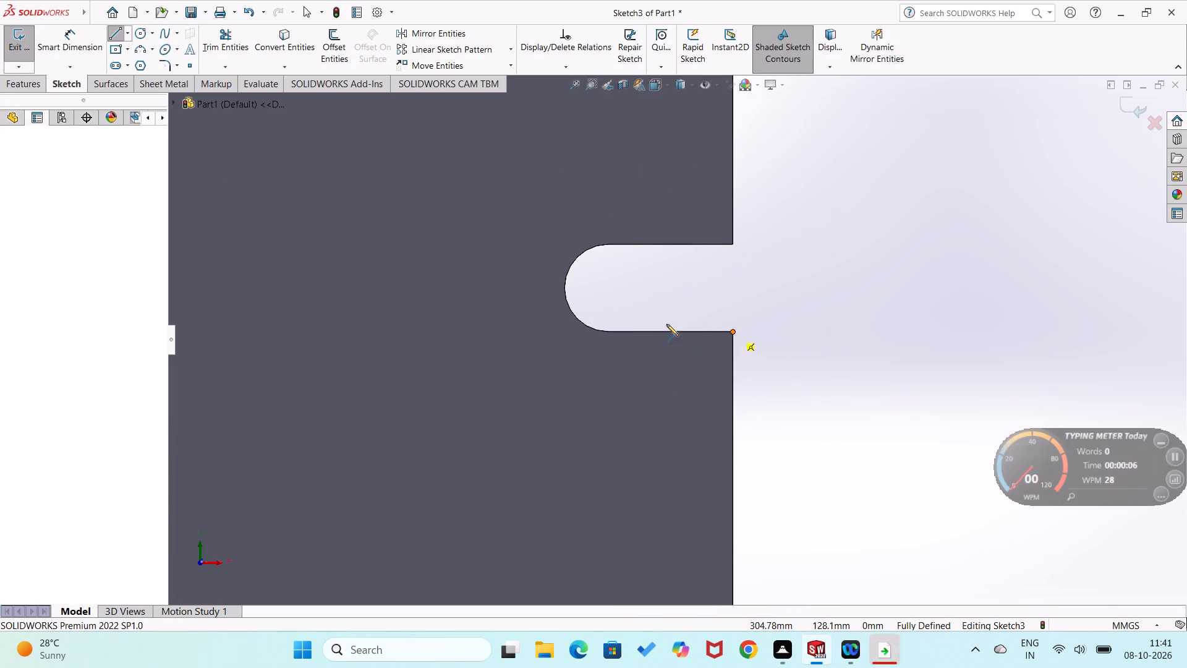
left_click(608, 333)
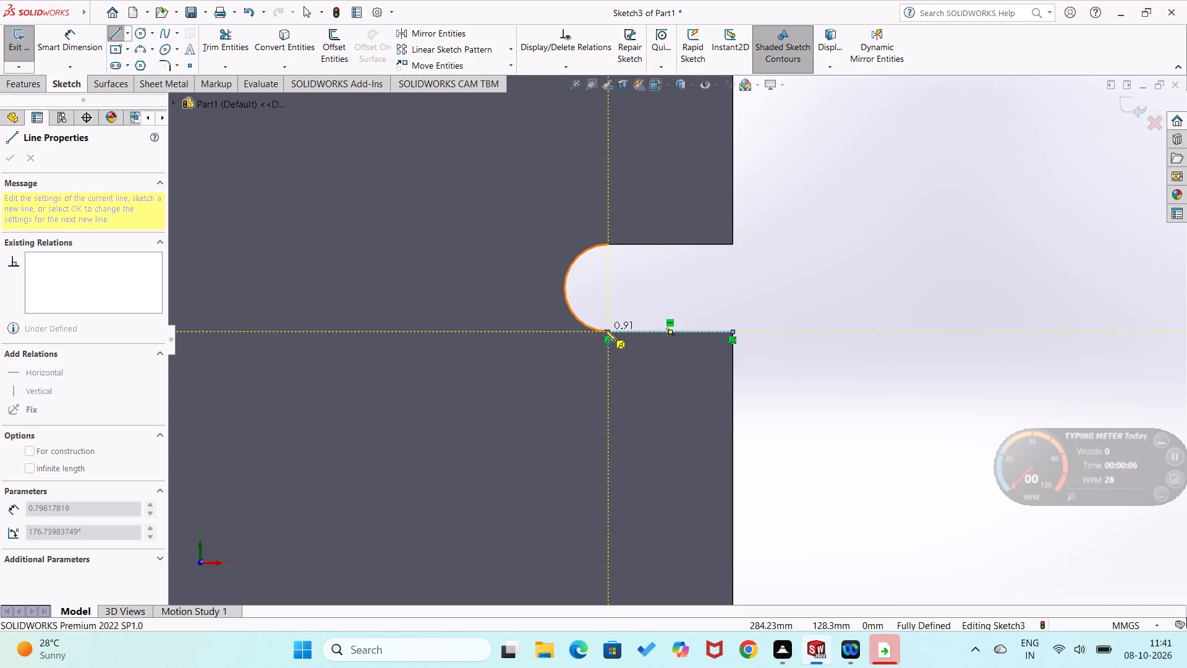
left_click(607, 244)
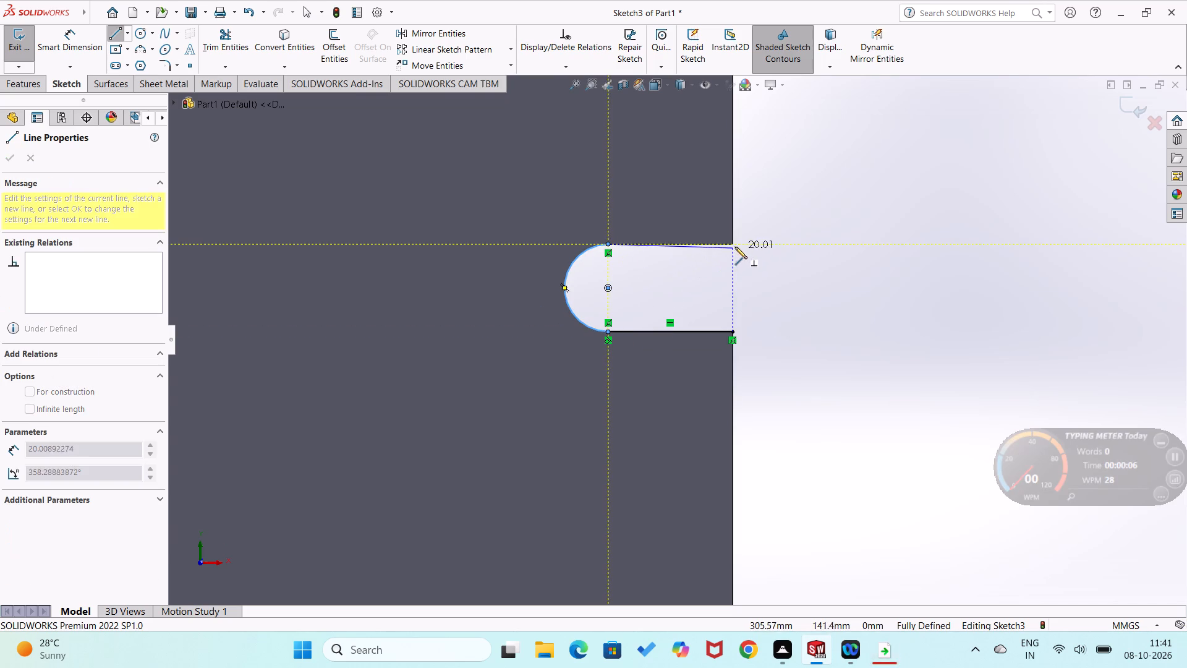
left_click(732, 244)
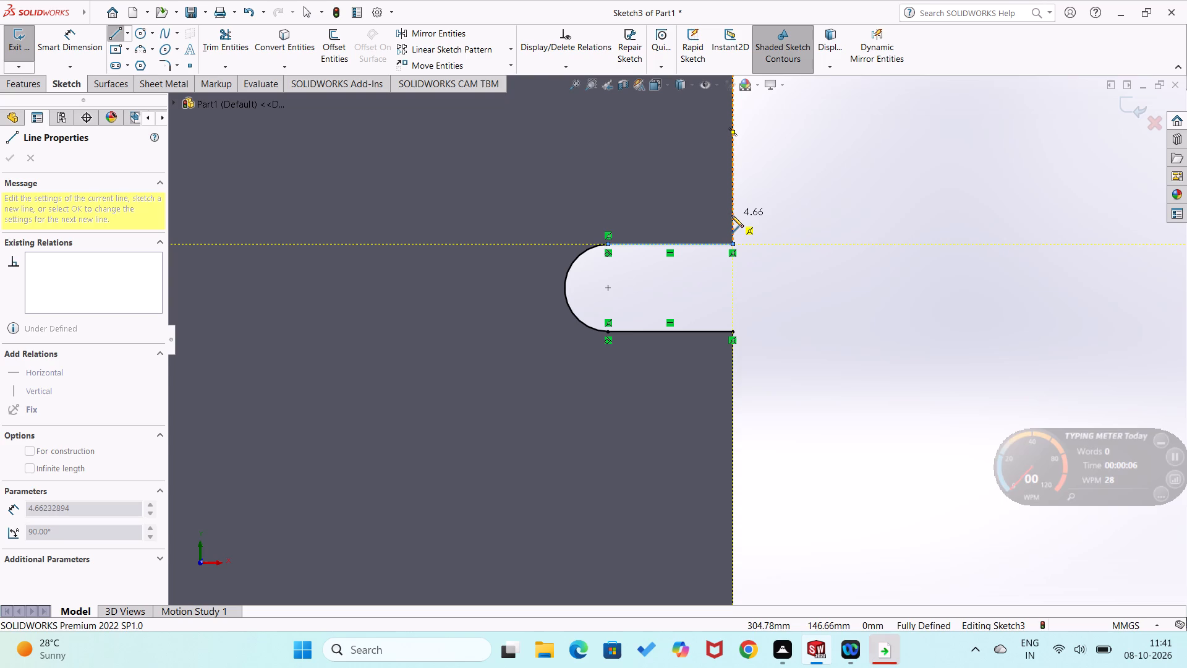
Draw a closed outer U outline around the upper-right slot with 20 mm lines, offset about 4.7 mm above and 2.8 mm below.
left_click(731, 215)
left_click(606, 216)
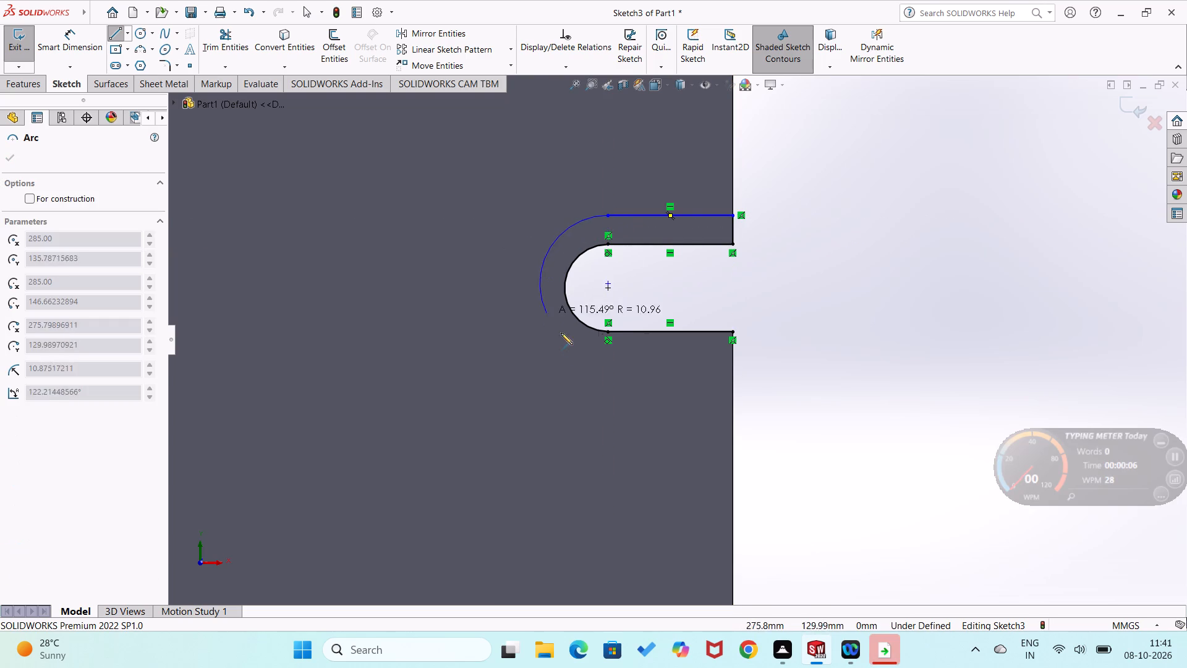
left_click(606, 349)
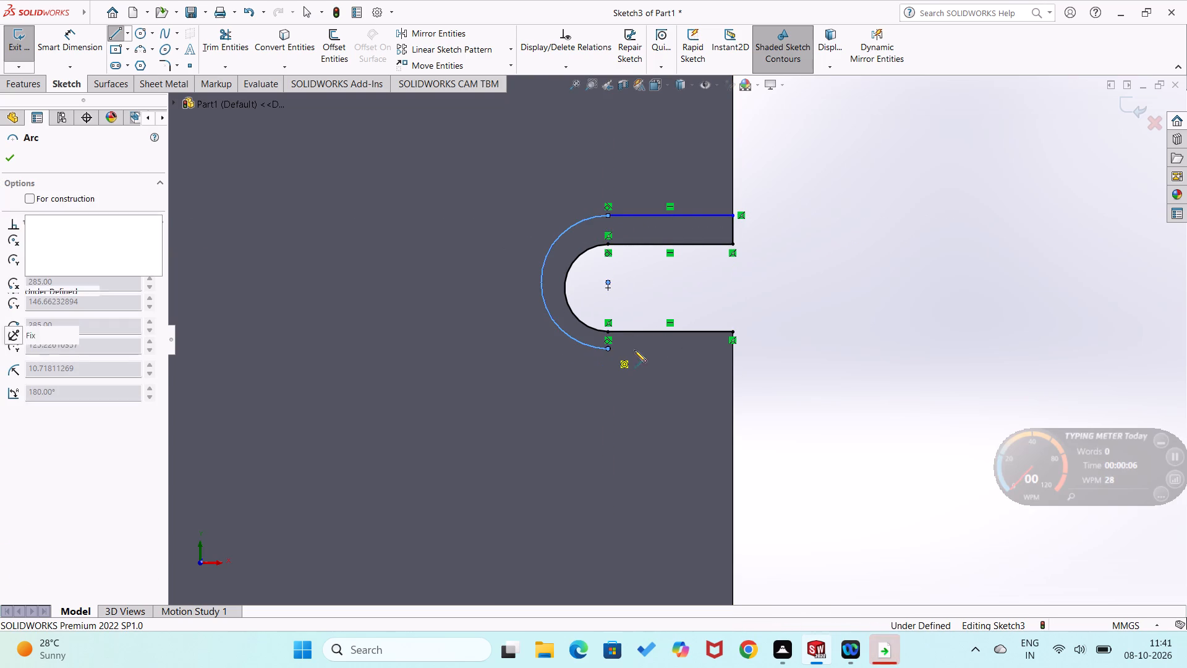
left_click(732, 350)
left_click(733, 329)
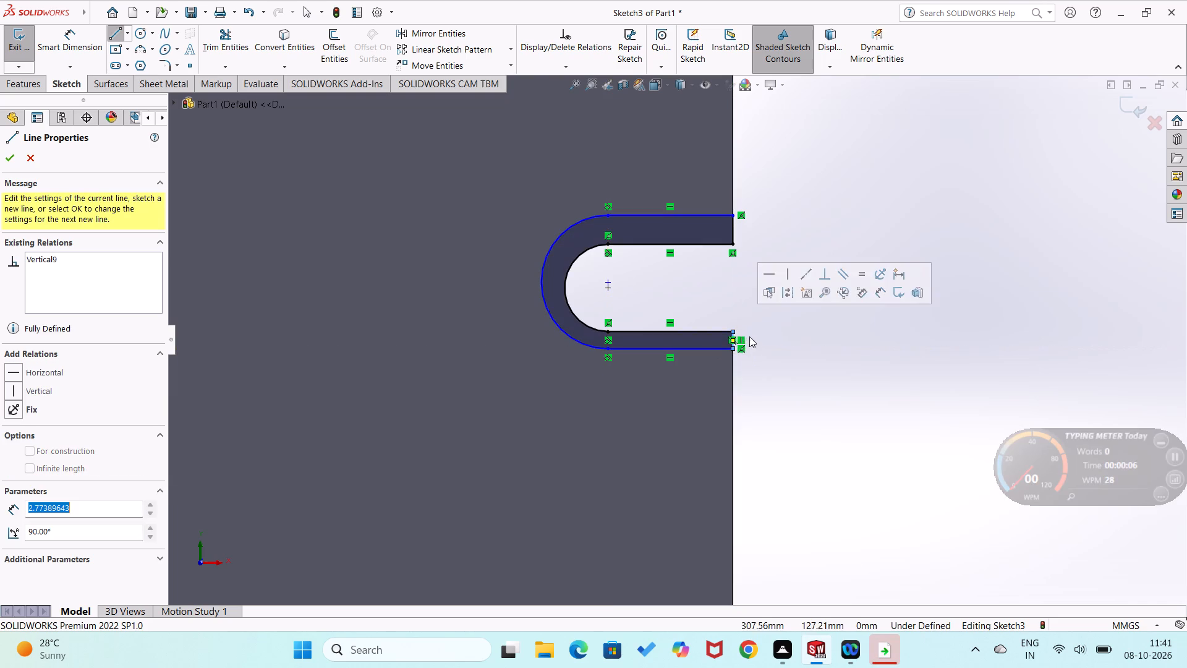
Dimension the gaps between the inner and outer lines at 2 mm on the upper and lower sides of the upper-right slot.
right_click_drag(759, 323, 762, 234)
left_click(721, 244)
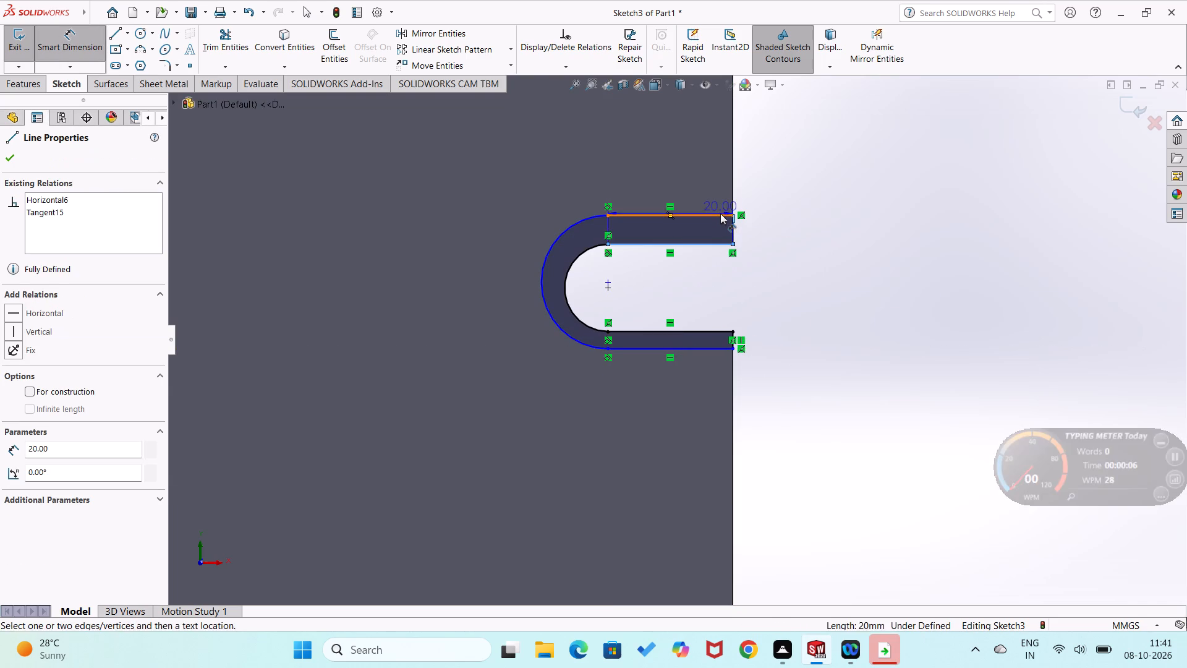
left_click(720, 213)
left_click(760, 236)
key("2")
key("Return")
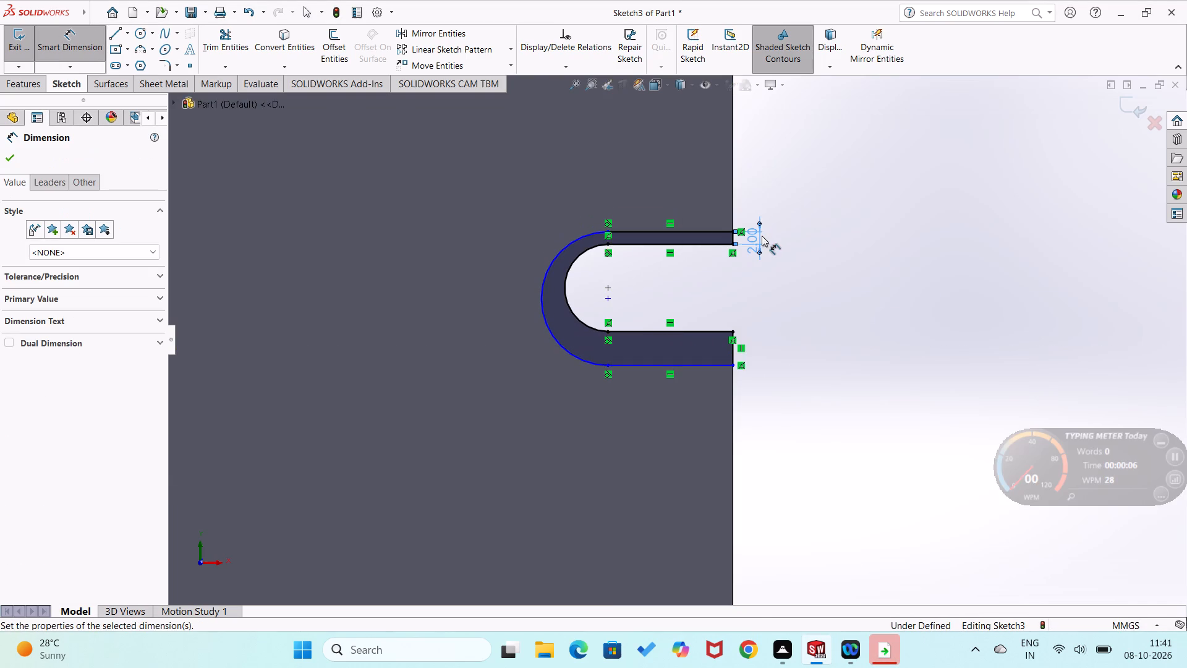
left_click(694, 330)
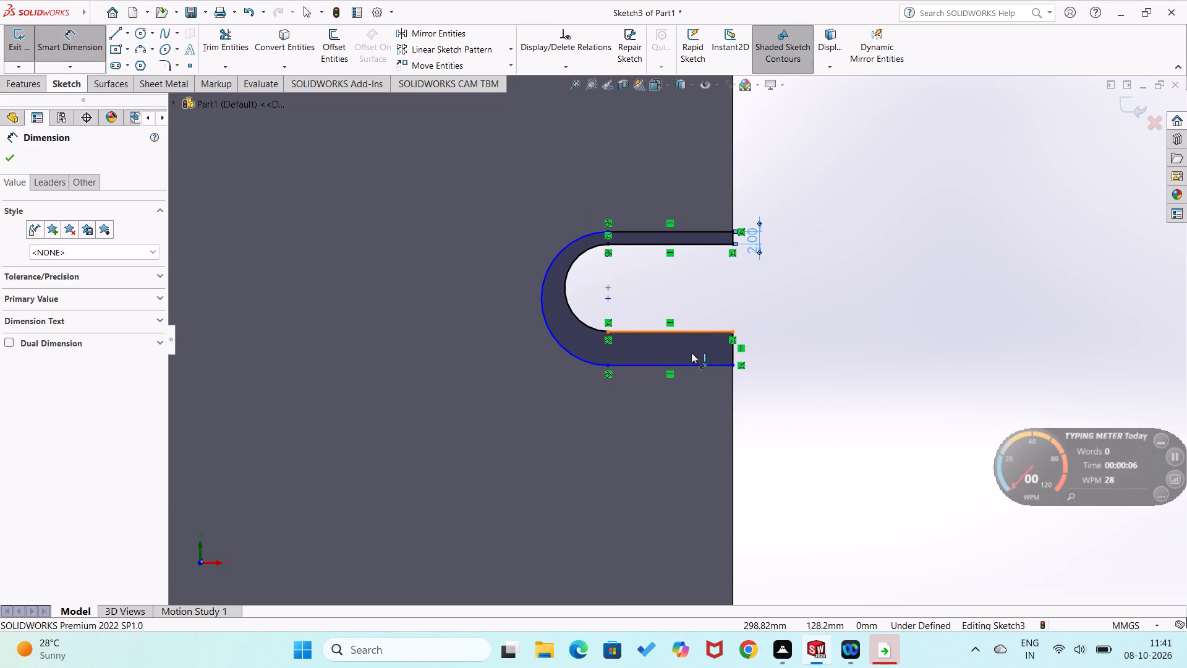
left_click(691, 364)
left_click(748, 357)
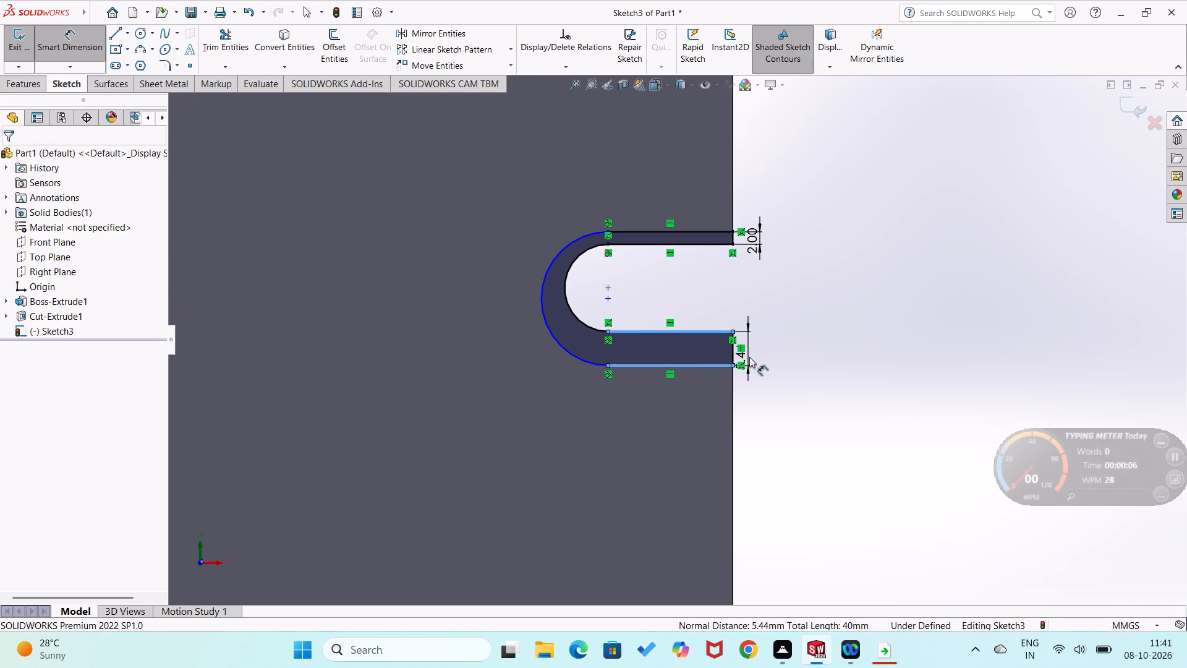
key("2")
key("Return")
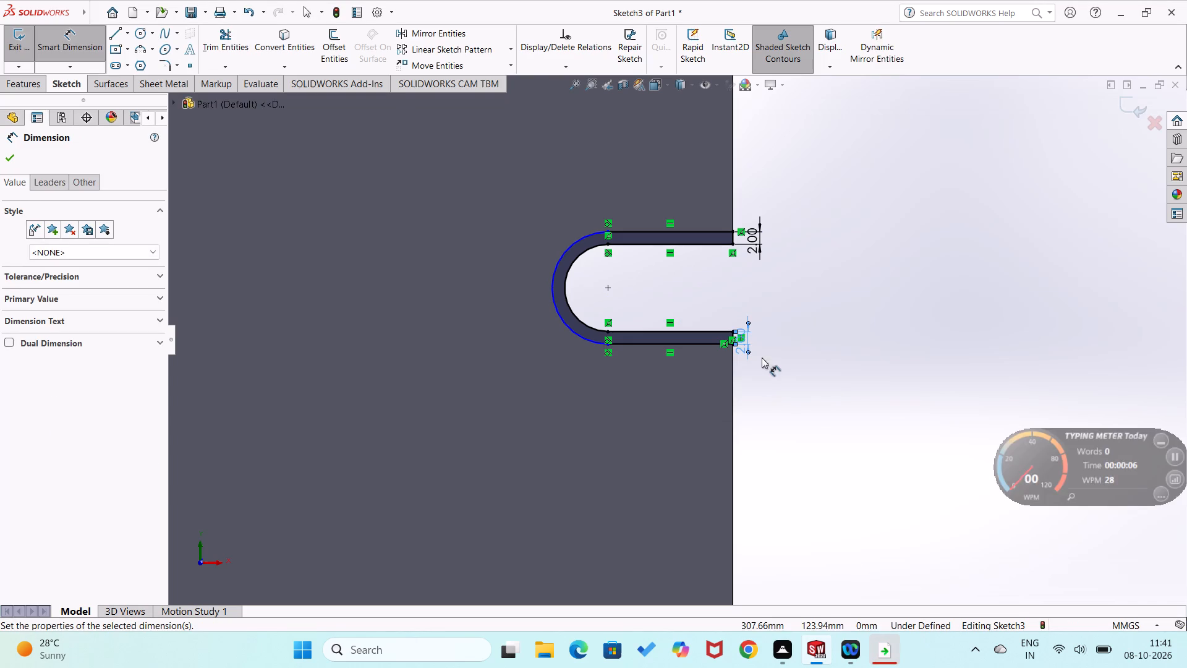
left_click(762, 399)
Dimension the lower outer line of the upper-right slot's border at 20 mm.
left_click(710, 341)
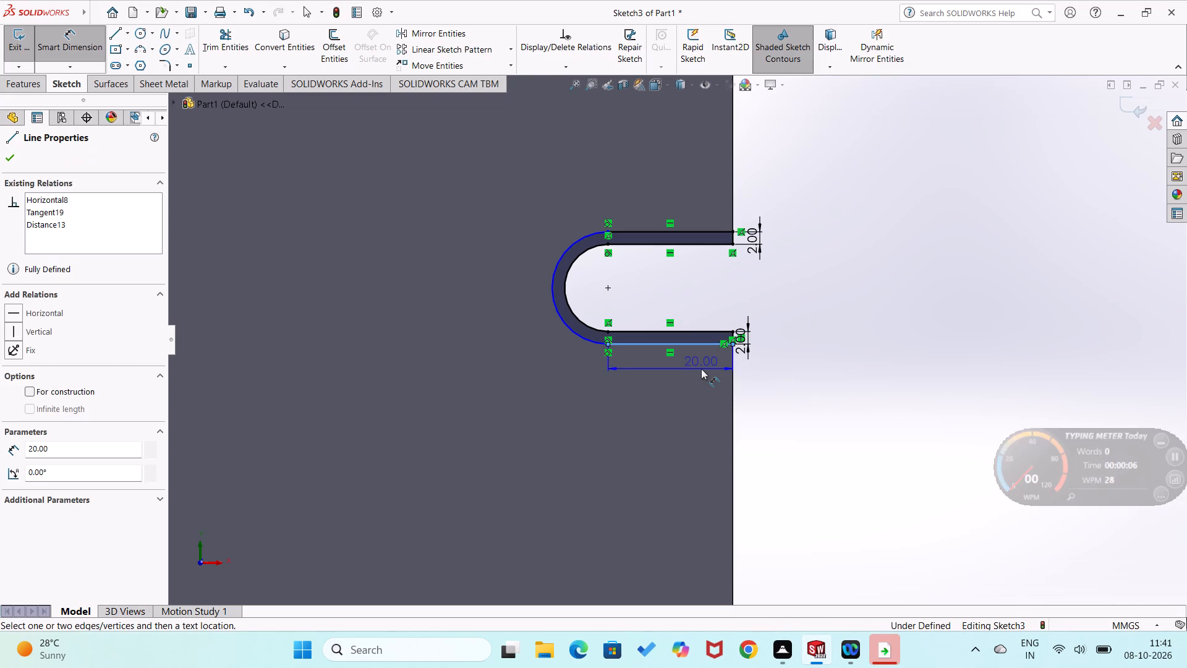
left_click(701, 369)
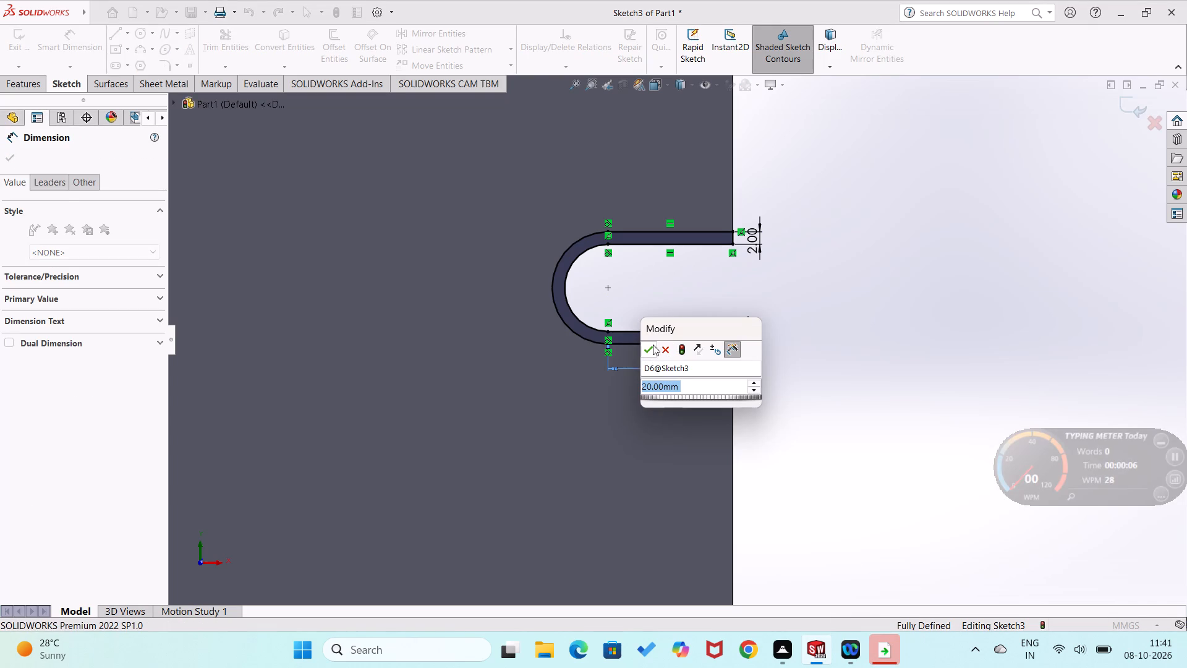
left_click(650, 345)
left_click(794, 467)
Trace the upper-left slot with two 20 mm horizontal lines joined by a tangent arc of 7 mm radius.
scroll(521, 392, "up", 3)
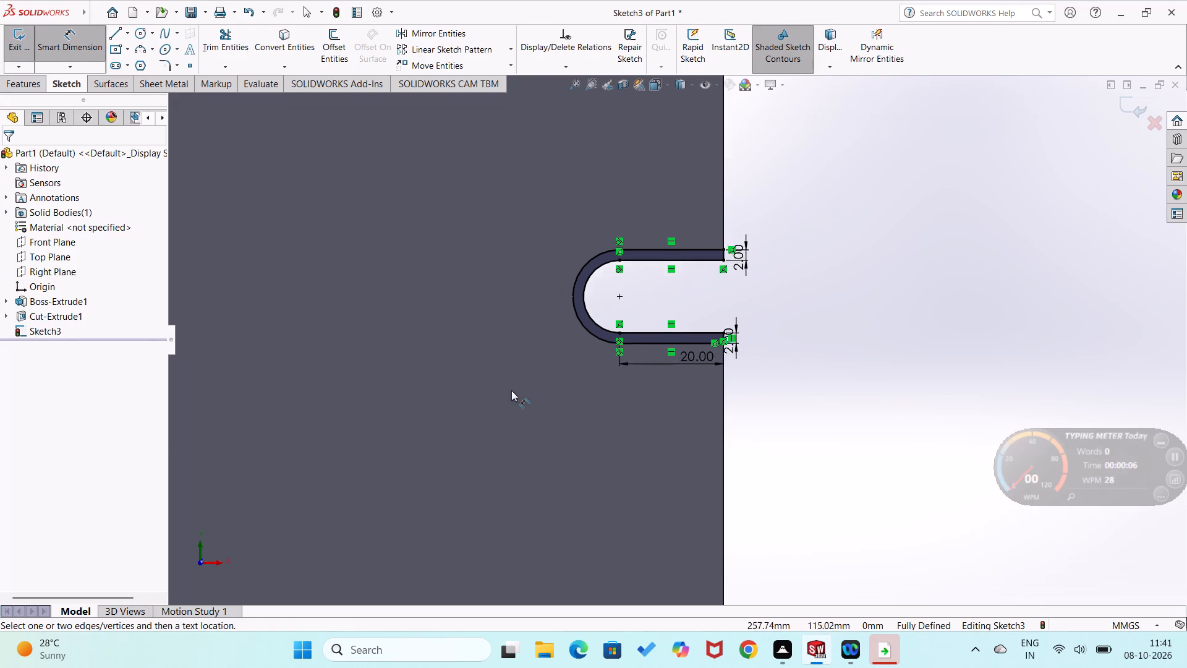
scroll(487, 385, "up", 6)
scroll(403, 374, "down", 4)
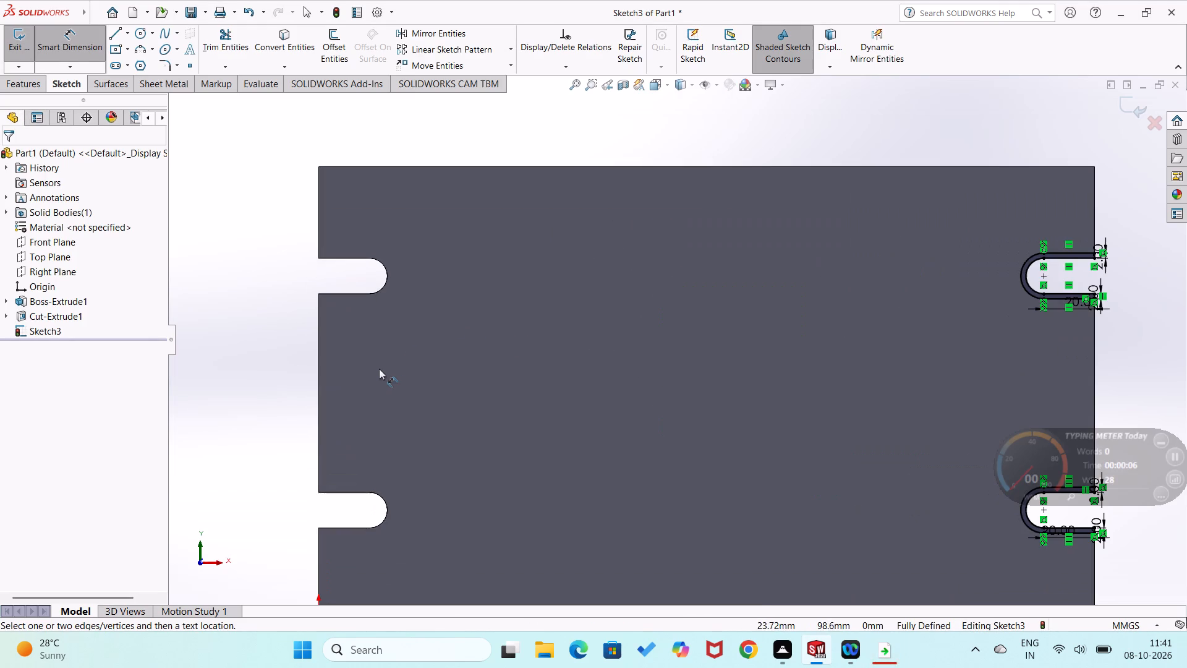
scroll(376, 367, "down", 3)
right_click_drag(310, 300, 231, 334)
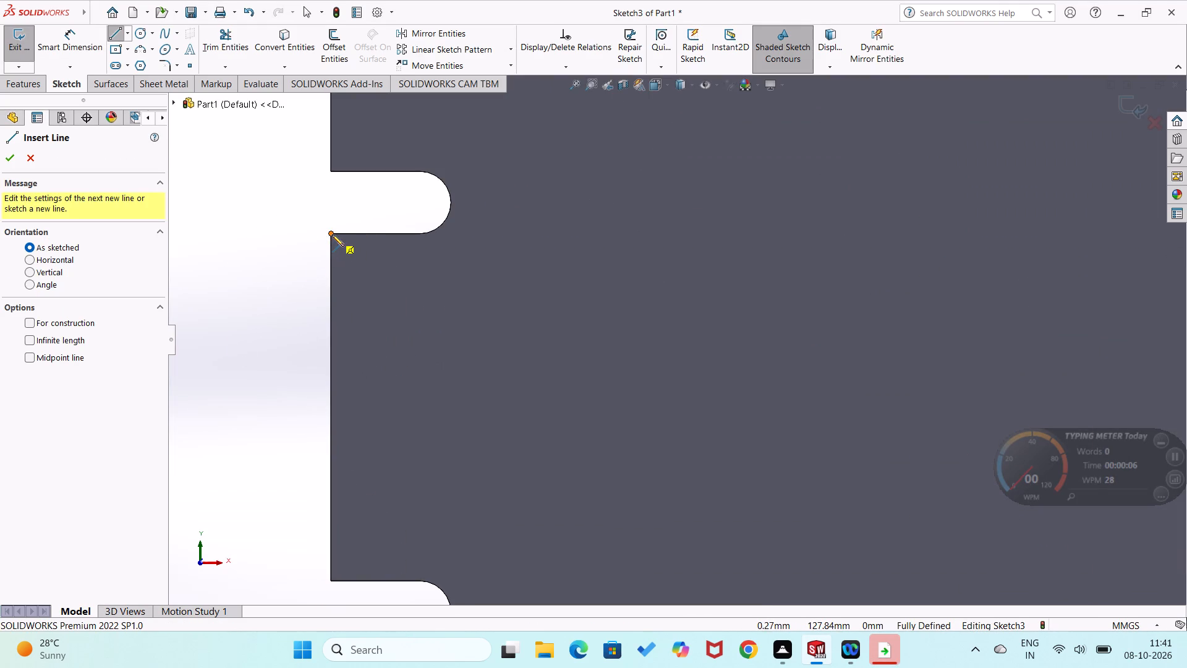
left_click(330, 234)
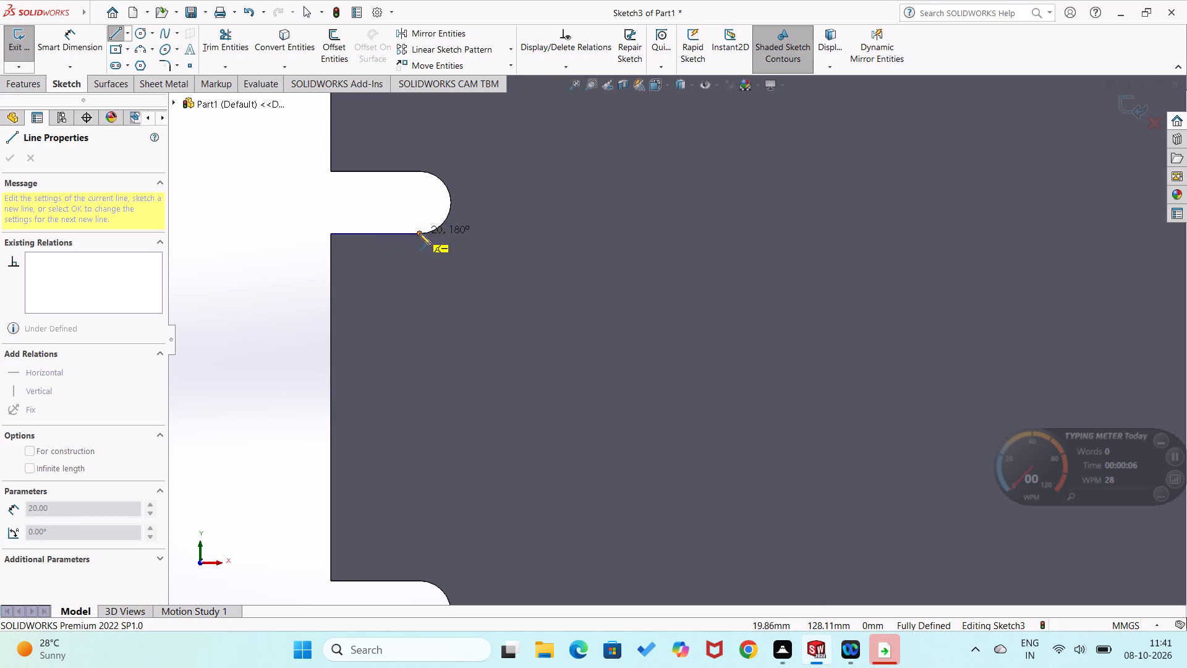
left_click(419, 233)
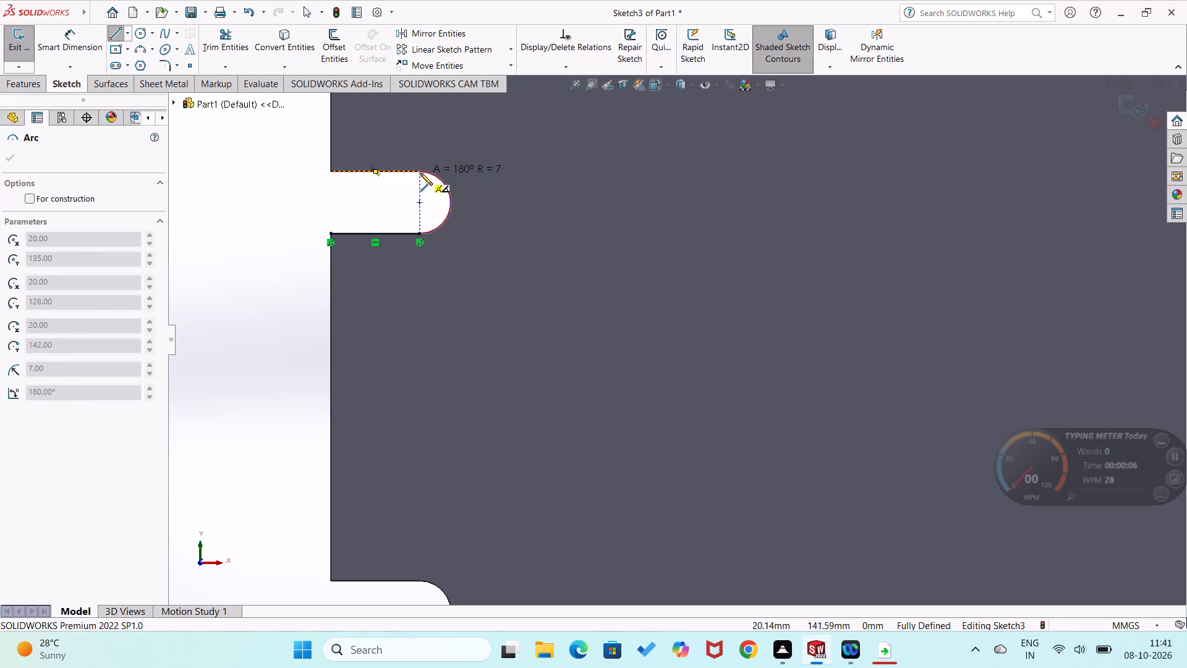
left_click(419, 172)
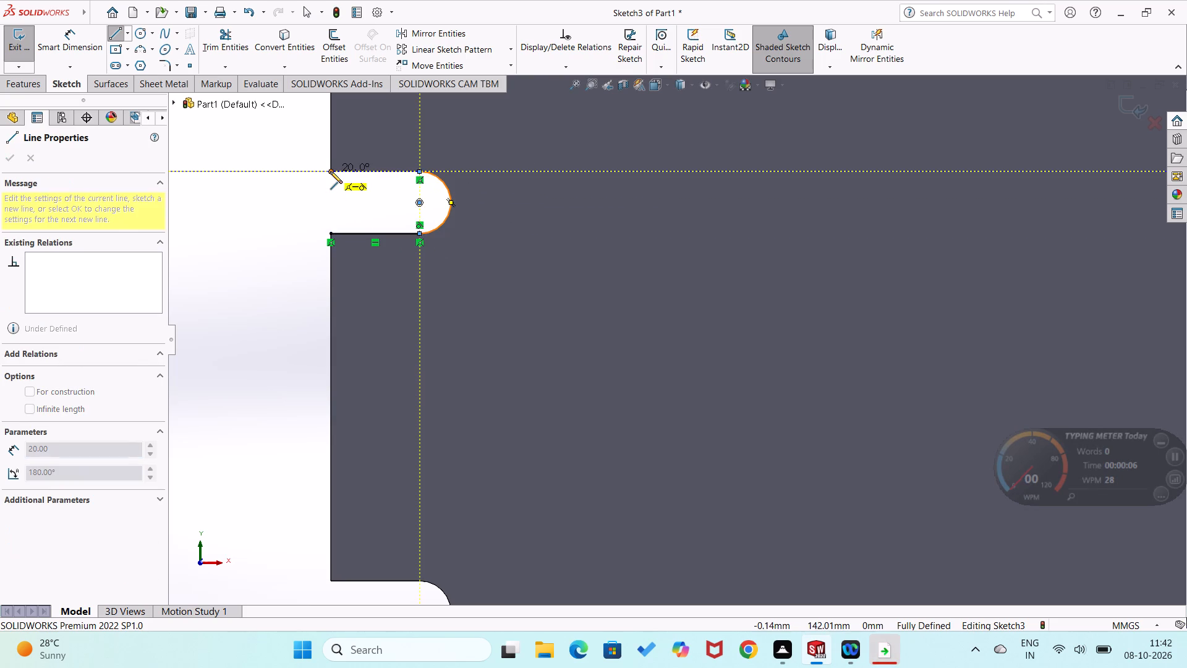
left_click(330, 171)
Draw a closed outer U outline around the upper-left slot, offset about 3.8 mm, with 20 mm lines and an arc of about 10.7 mm radius.
left_click(333, 155)
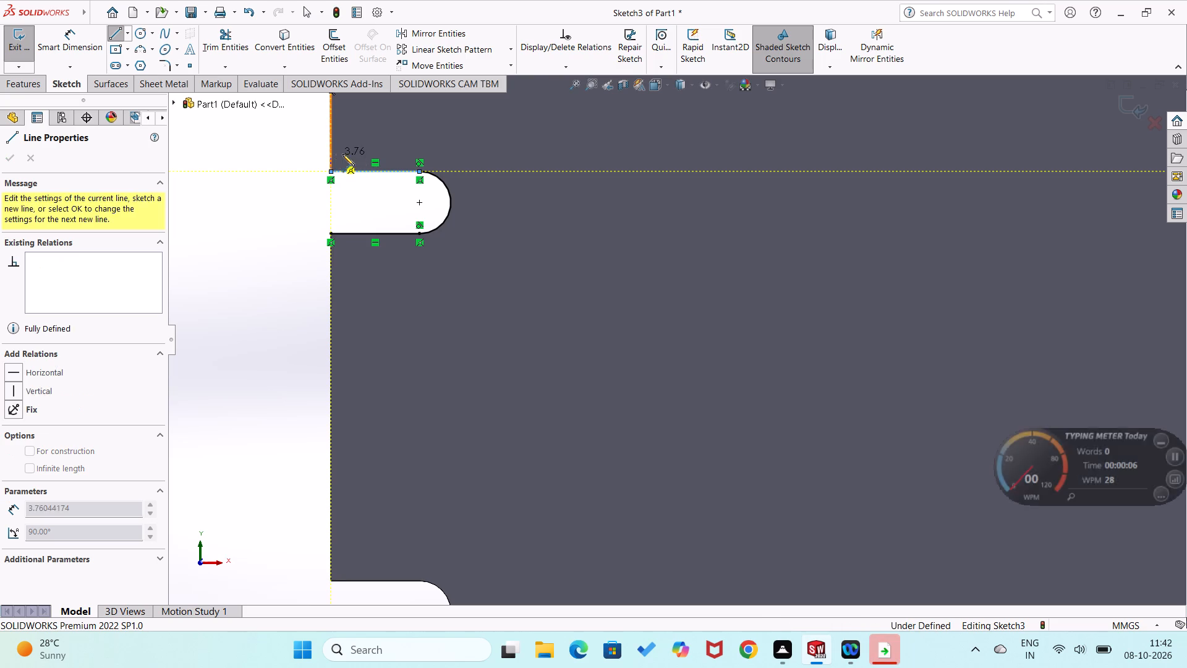
scroll(422, 156, "down", 1)
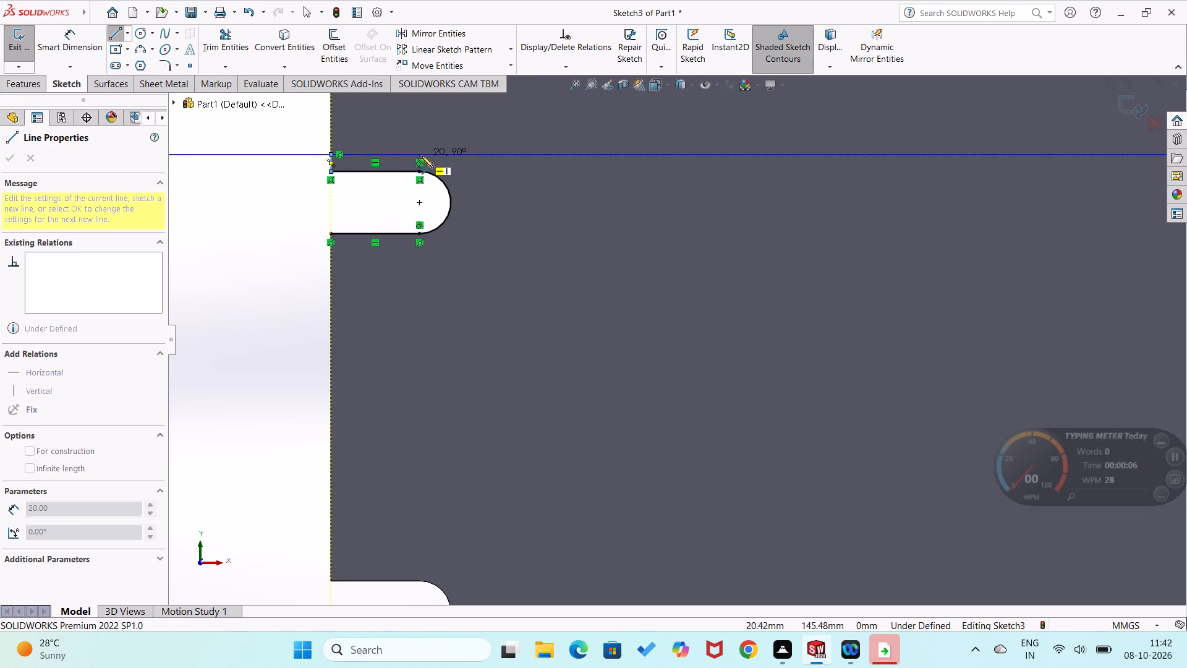
scroll(422, 156, "down", 1)
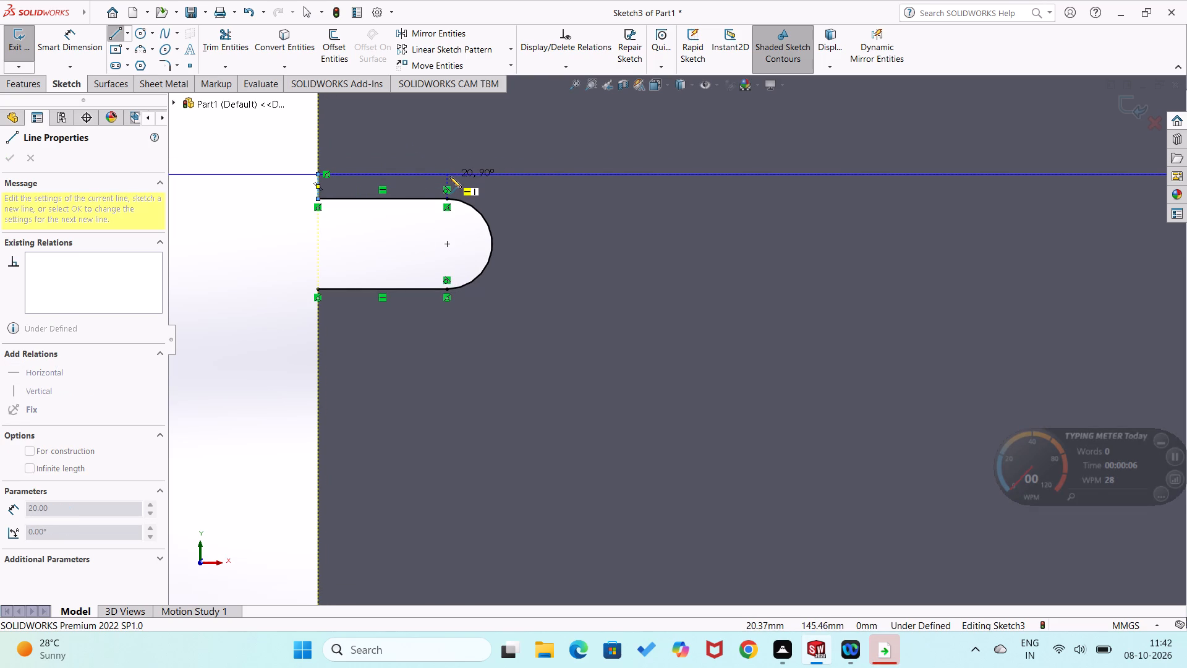
left_click(449, 176)
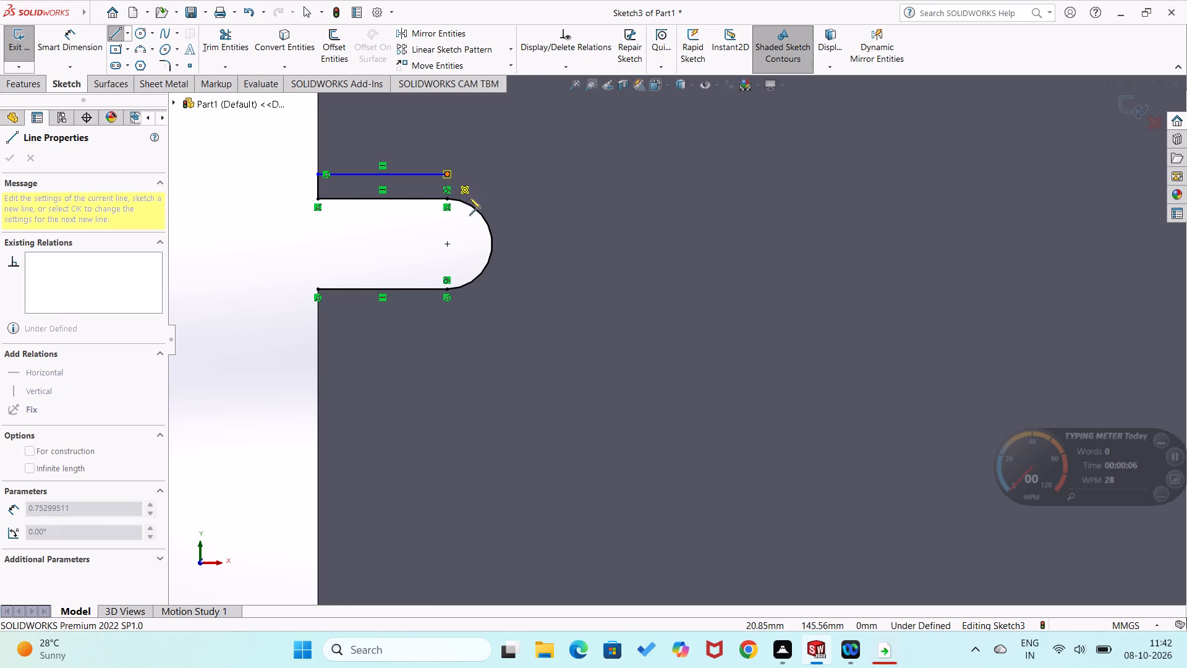
left_click(449, 314)
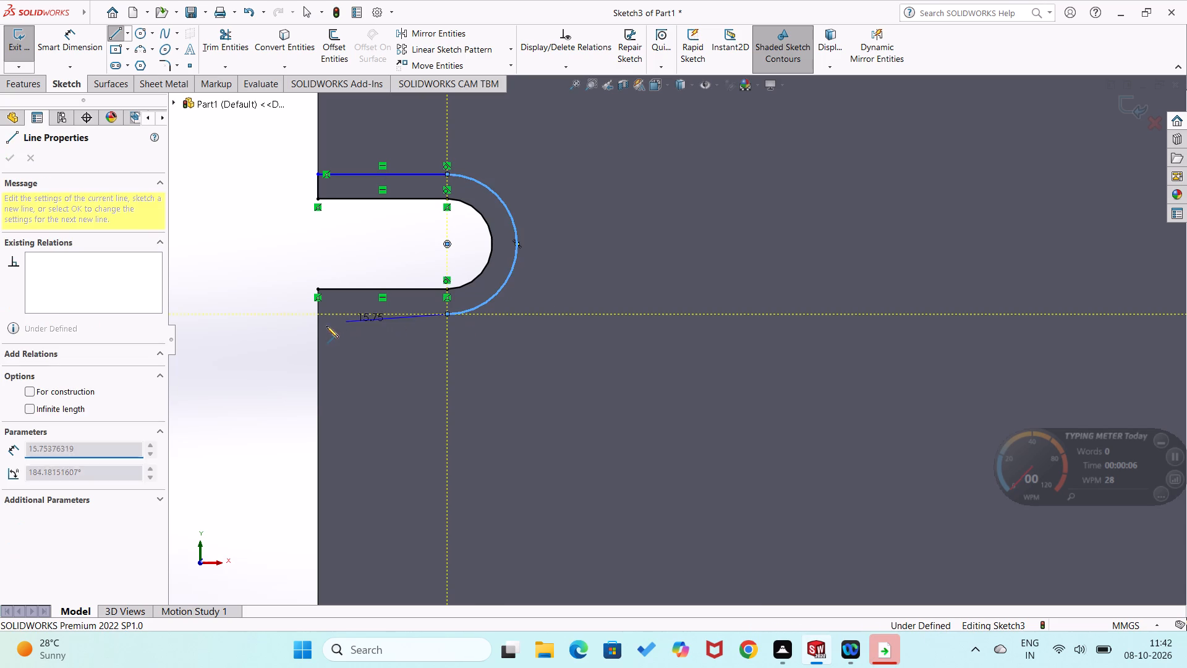
left_click(317, 314)
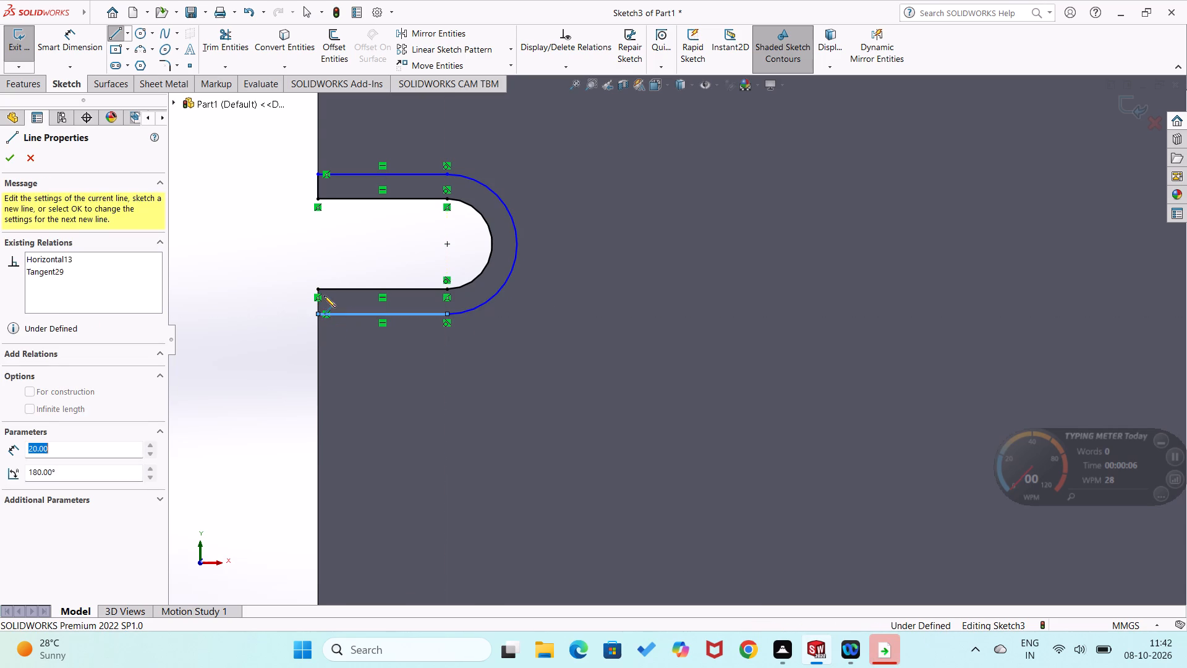
left_click(317, 289)
Dimension the gap between the inner and outer lines on the lower side of the upper-left slot at 2 mm.
right_click_drag(270, 301, 249, 165)
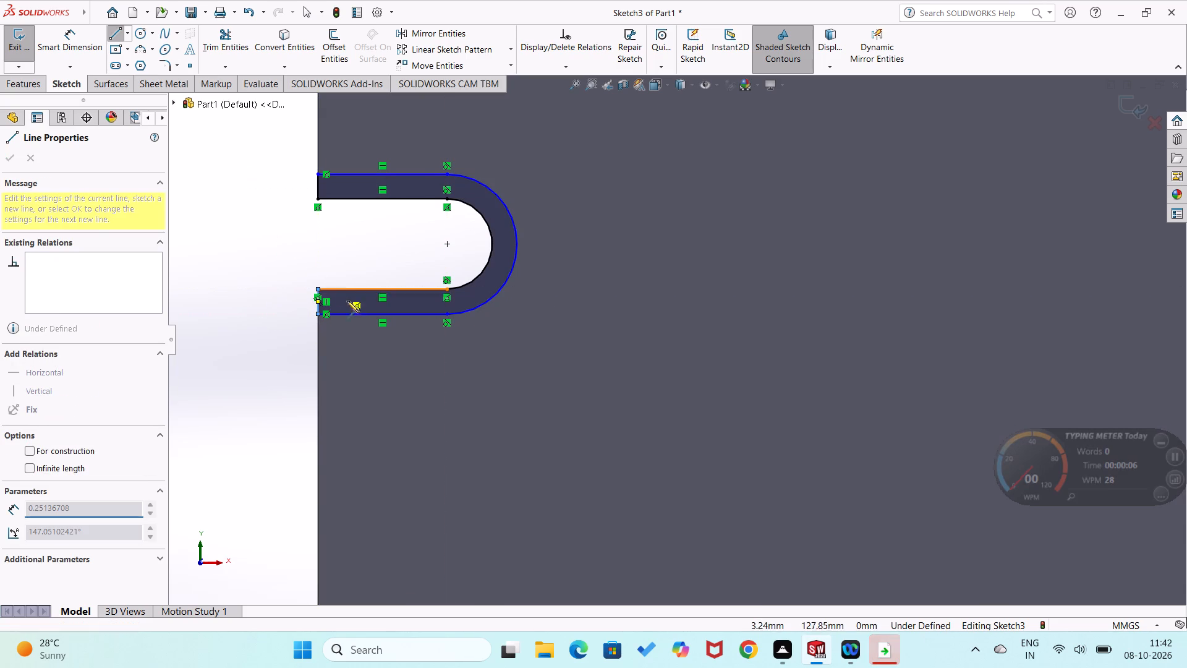
right_click_drag(268, 323, 268, 213)
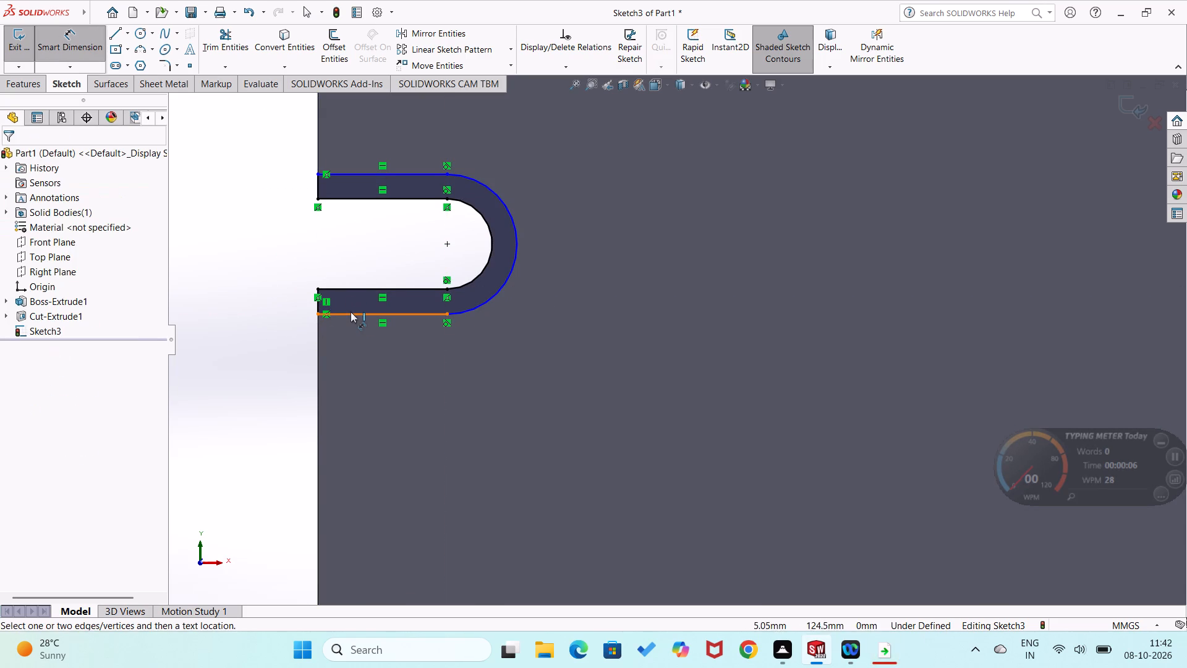
left_click(351, 312)
left_click(357, 290)
left_click(285, 306)
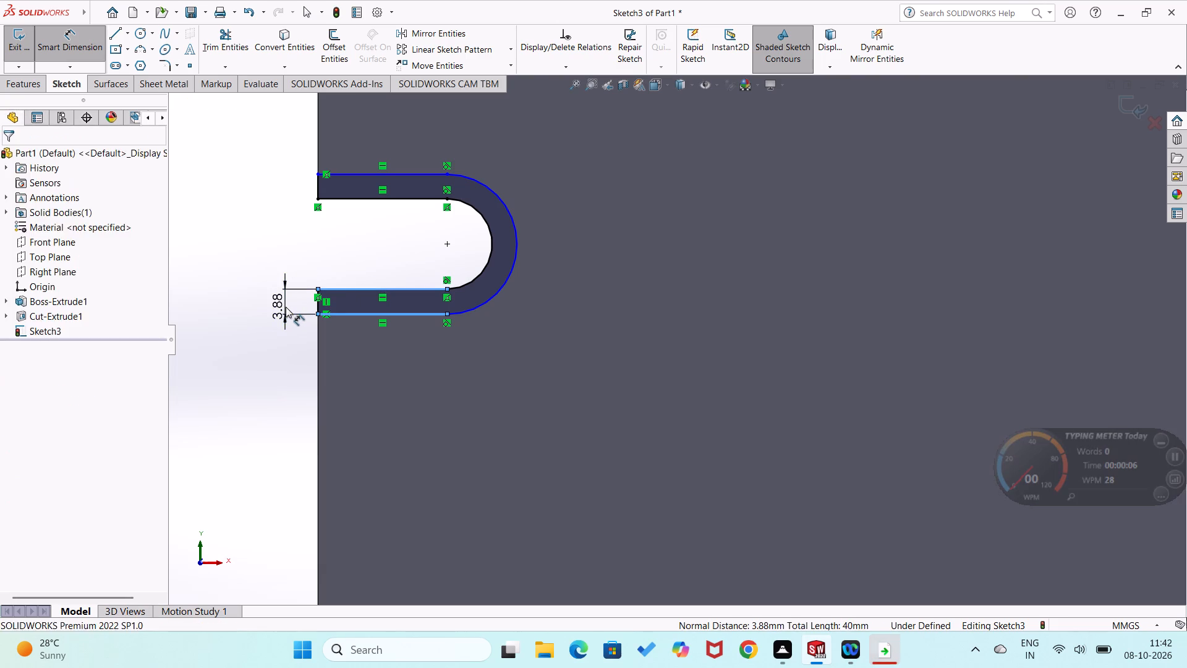
key("2")
key("Return")
left_click(219, 265)
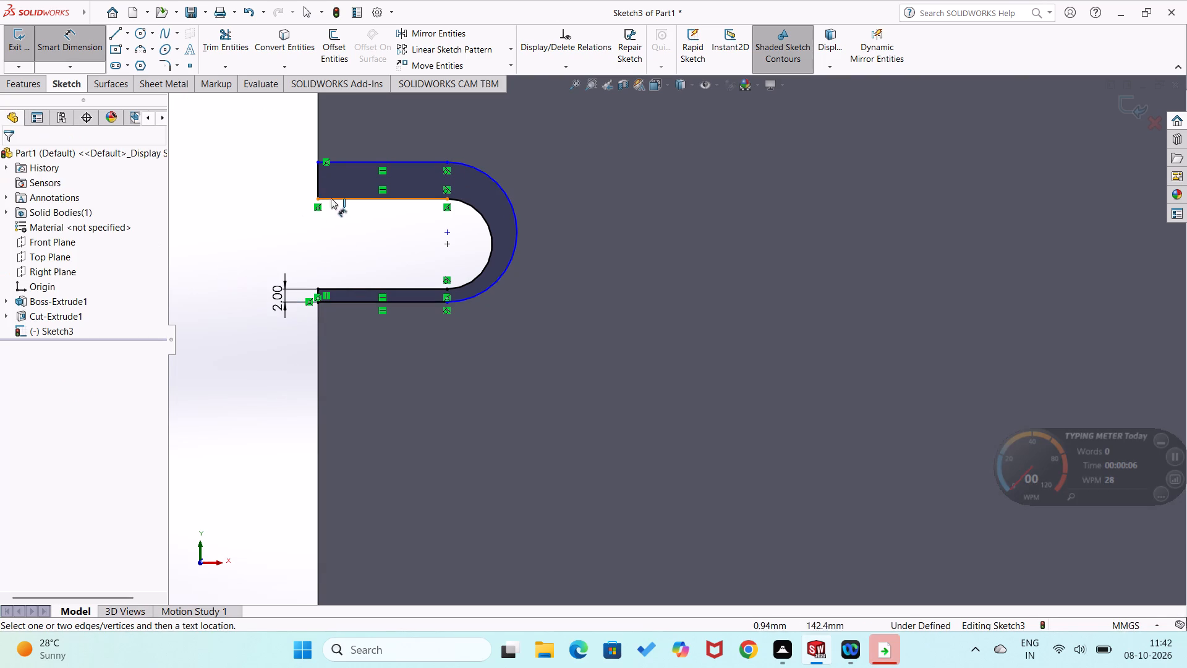
Dimension the gap between the inner and outer lines on the upper side of the upper-left slot at 2 mm.
left_click(348, 195)
left_click(350, 160)
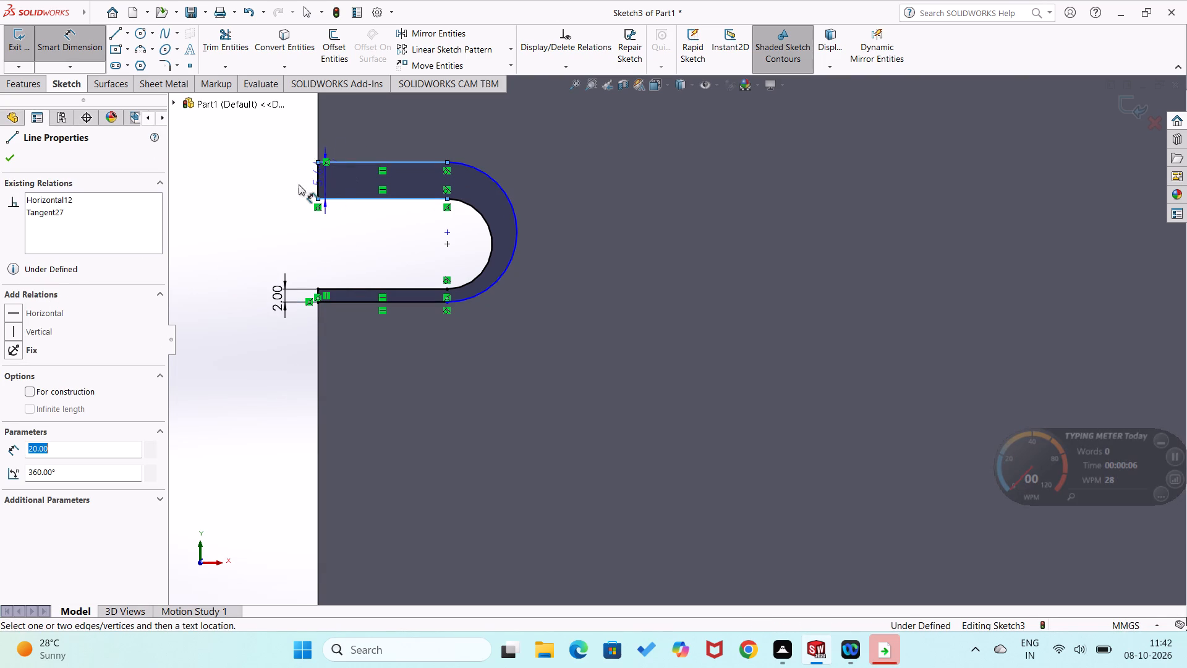
left_click(274, 191)
key("2")
key("Return")
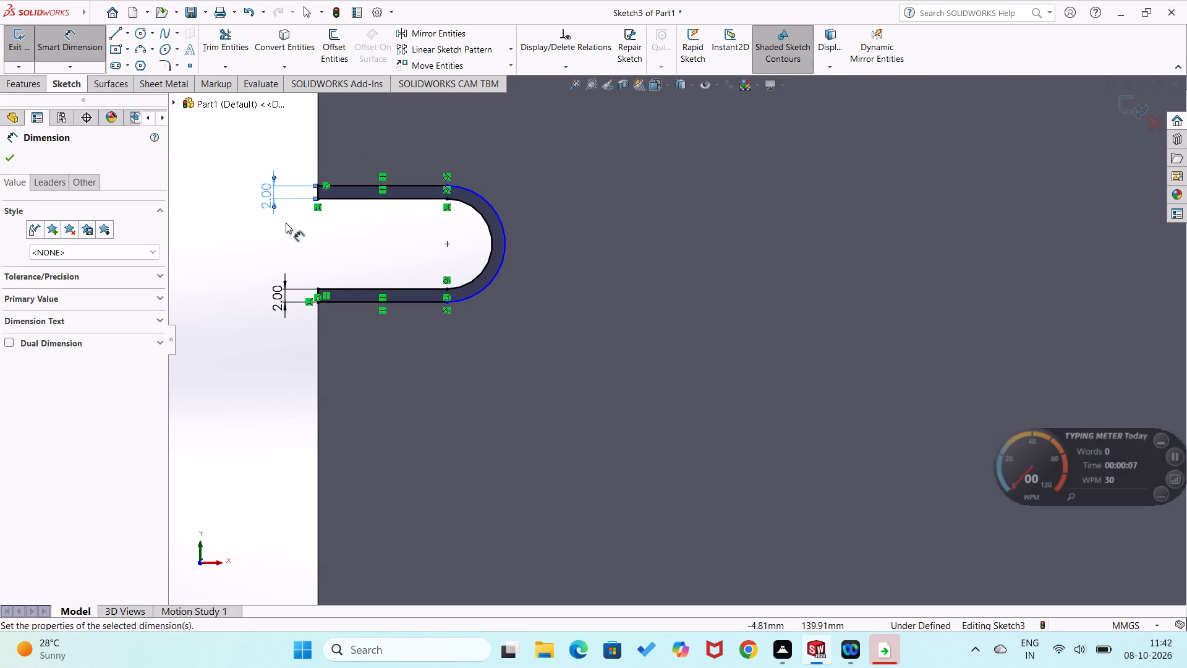
left_click(286, 246)
Dimension the lower outer line of the upper-left slot's border at 20 mm.
left_click(351, 301)
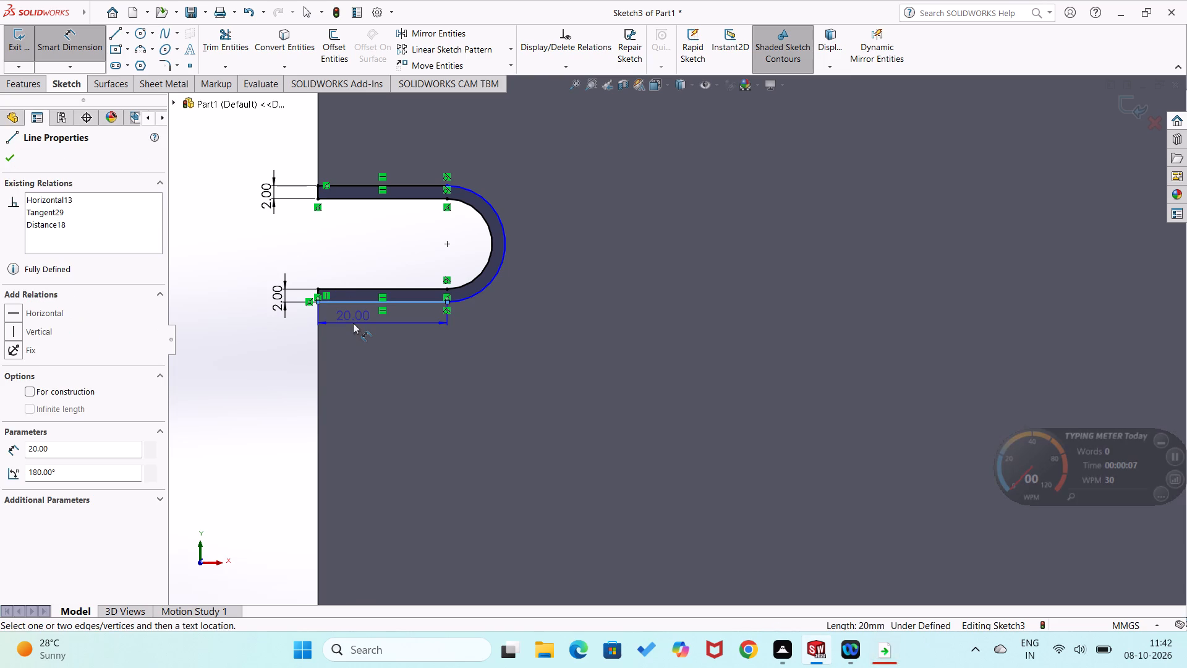
left_click(353, 323)
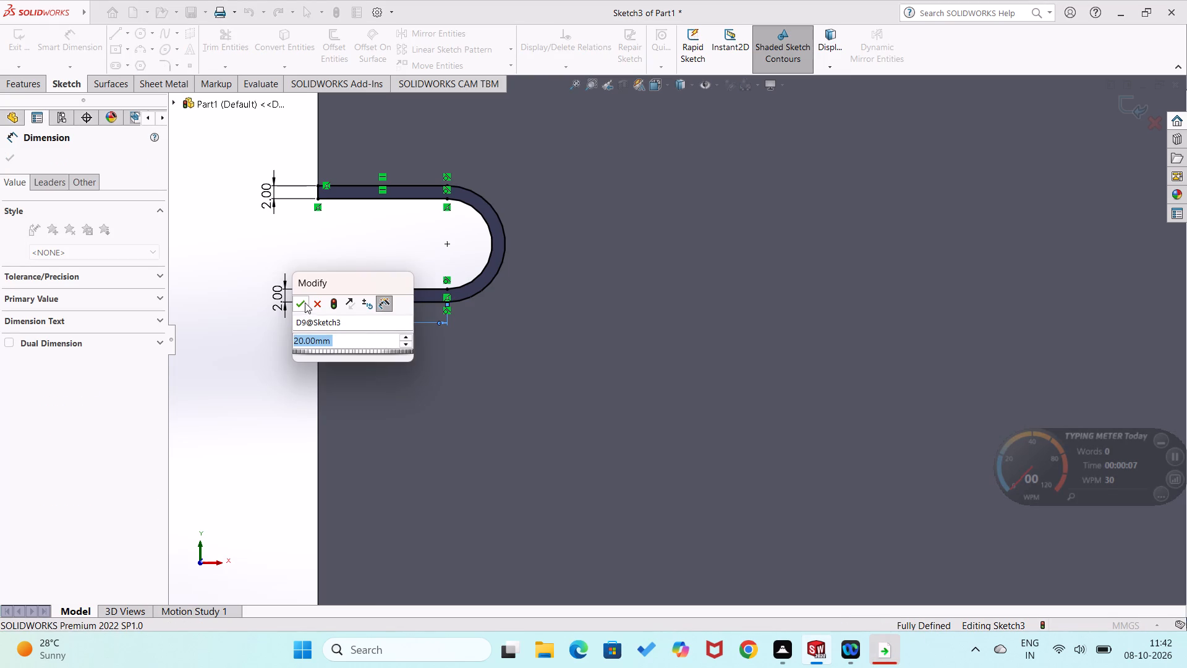
left_click(305, 301)
left_click(224, 382)
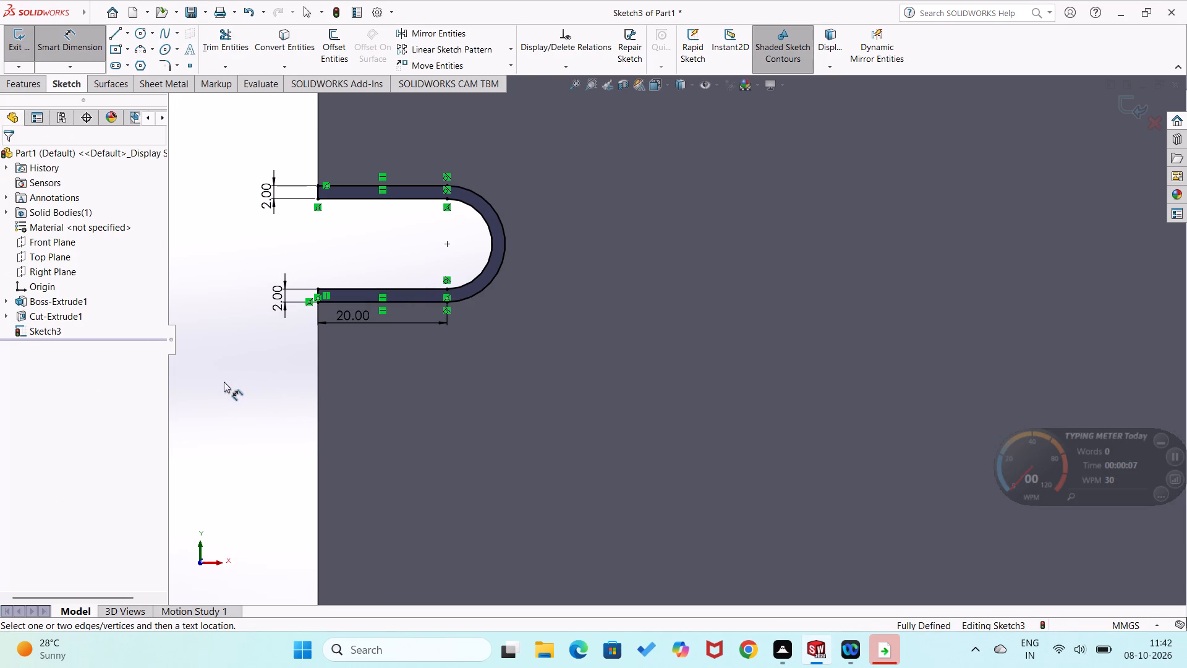
Trace the lower-left slot with two 20 mm horizontal lines joined by a tangent arc of 7 mm radius.
scroll(240, 388, "up", 4)
scroll(492, 497, "up", 2)
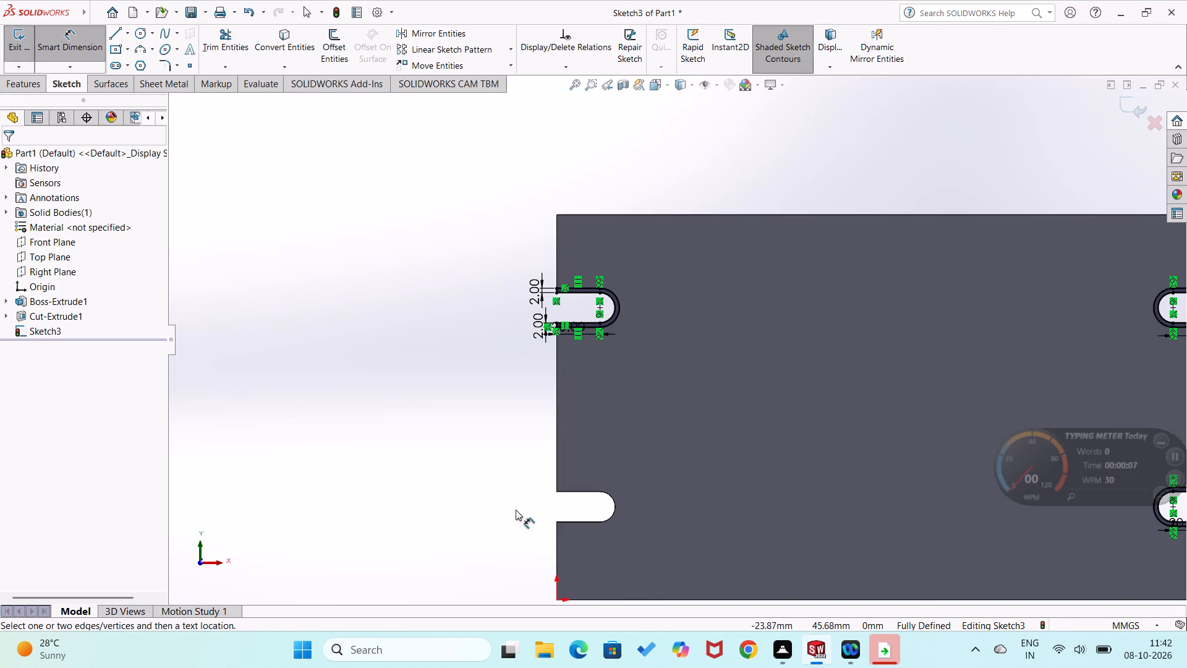
scroll(561, 534, "up", 3)
scroll(658, 475, "down", 5)
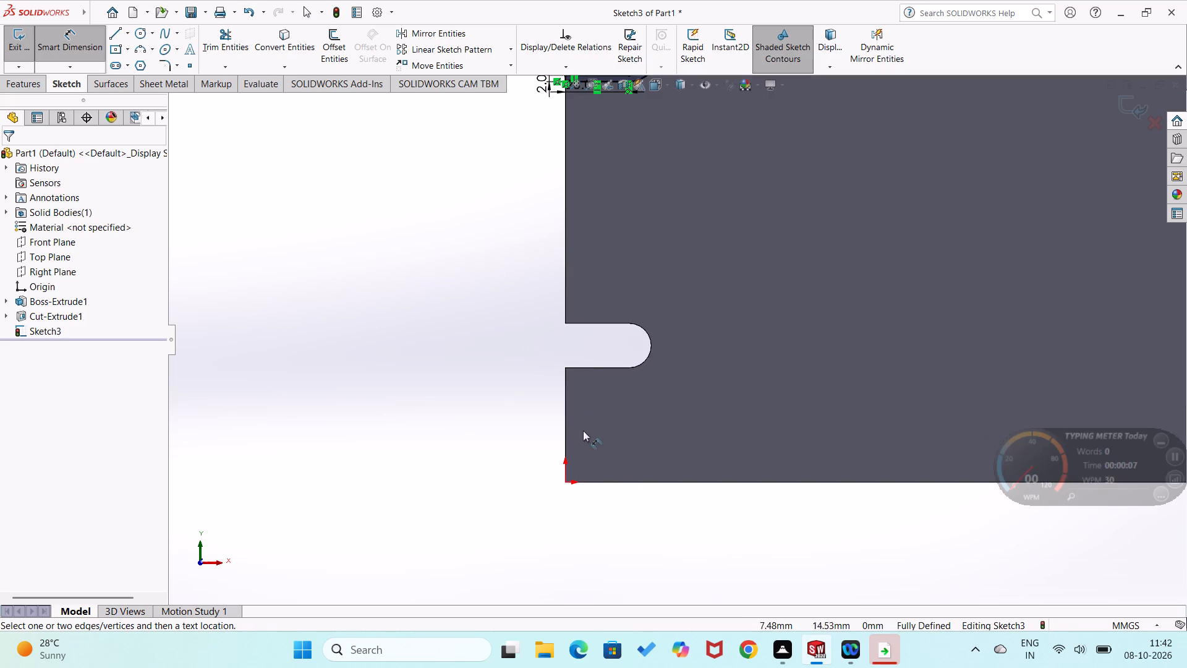
scroll(581, 429, "down", 4)
right_click_drag(503, 375, 372, 367)
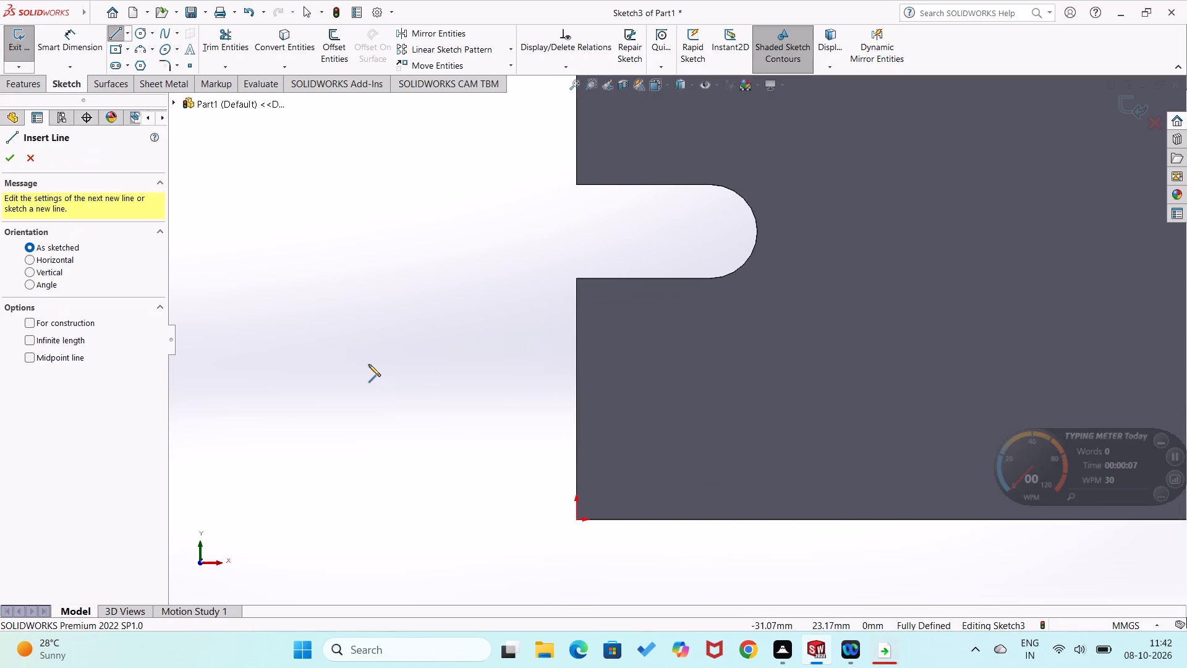
left_click(576, 278)
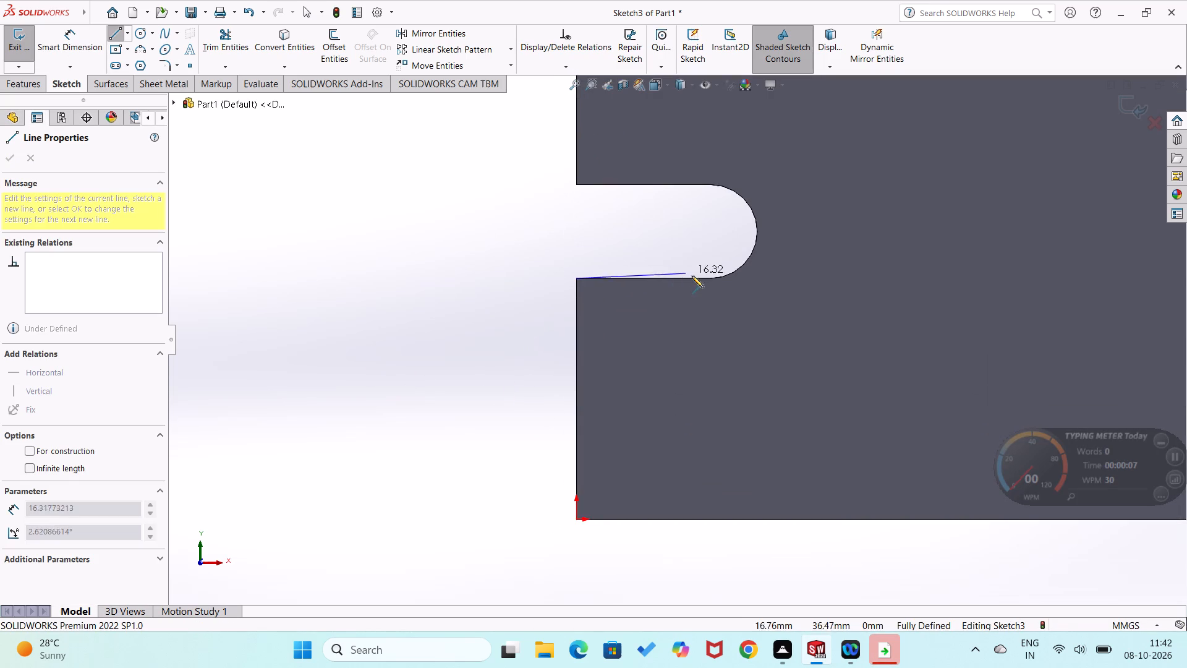
left_click(712, 279)
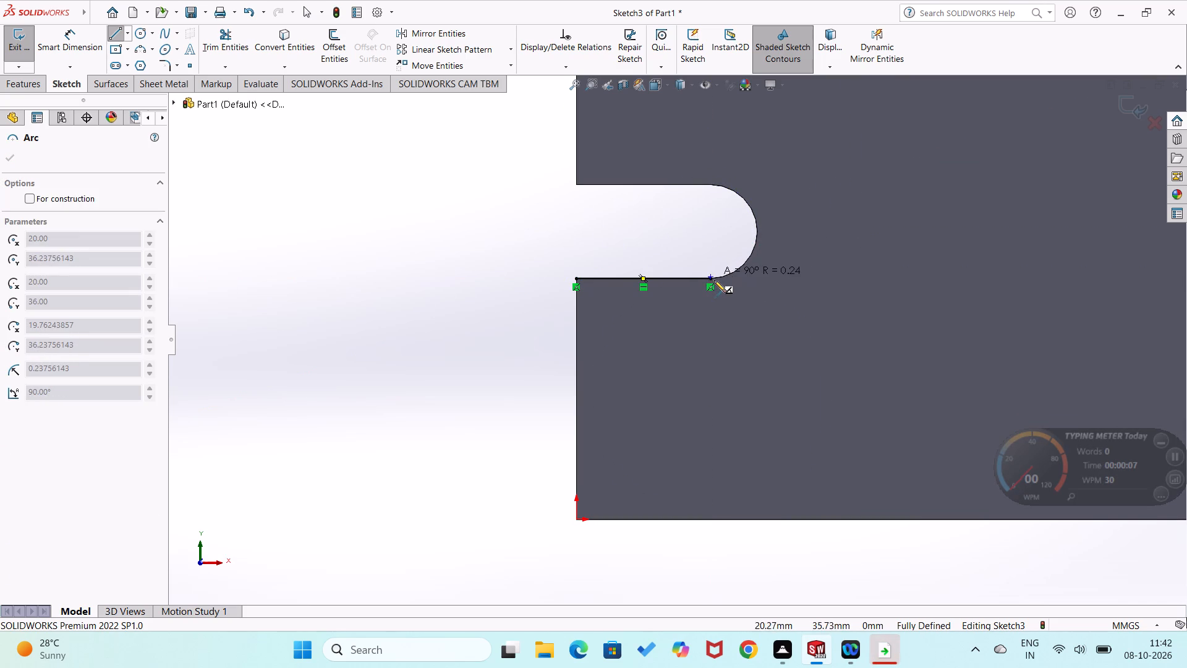
left_click(711, 183)
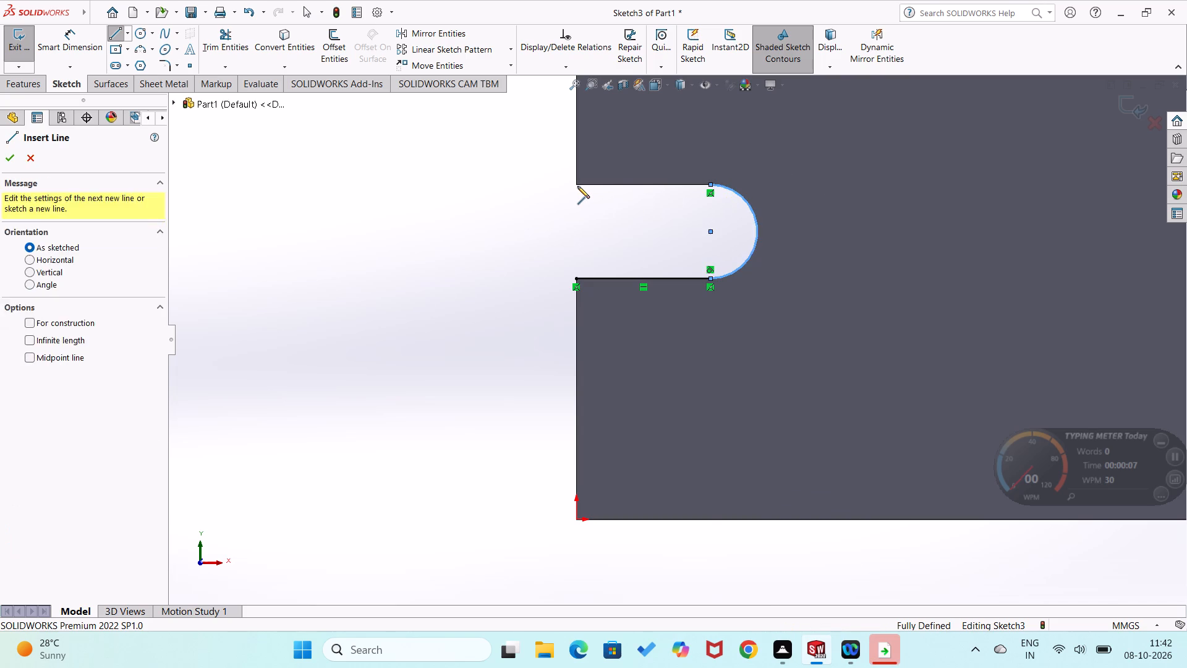
left_click(577, 185)
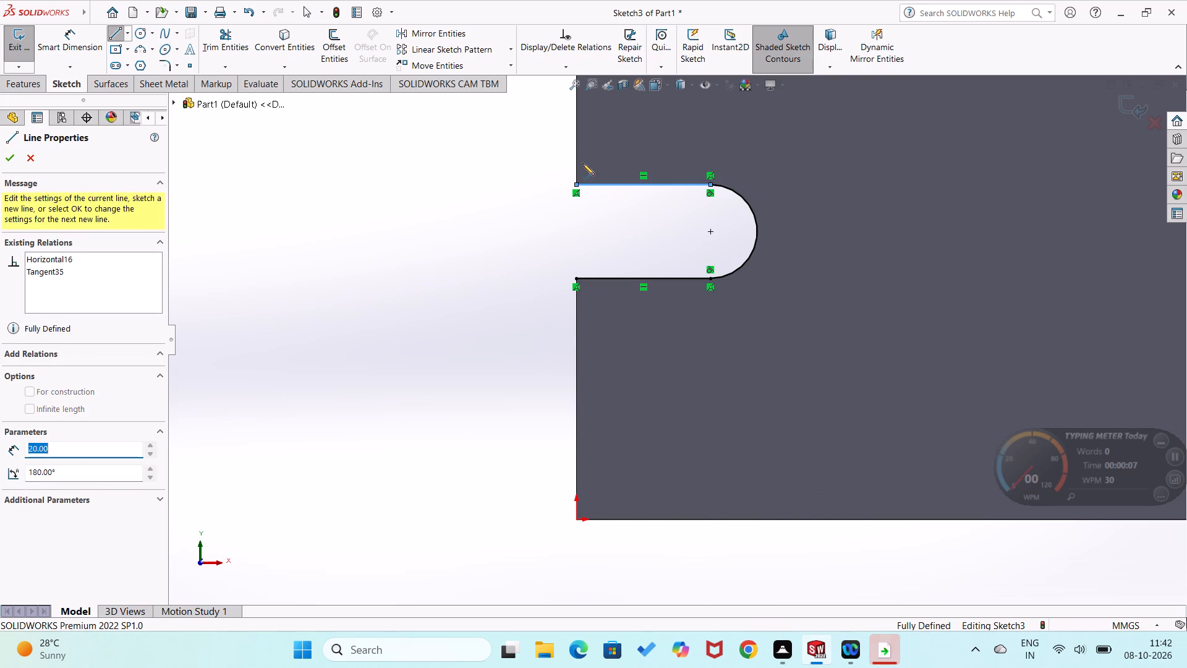
Draw a closed outer U outline around the lower-left slot, offset about 3.8 mm above and 4.5 mm below, with 20 mm lines and a tangent arc.
left_click(579, 159)
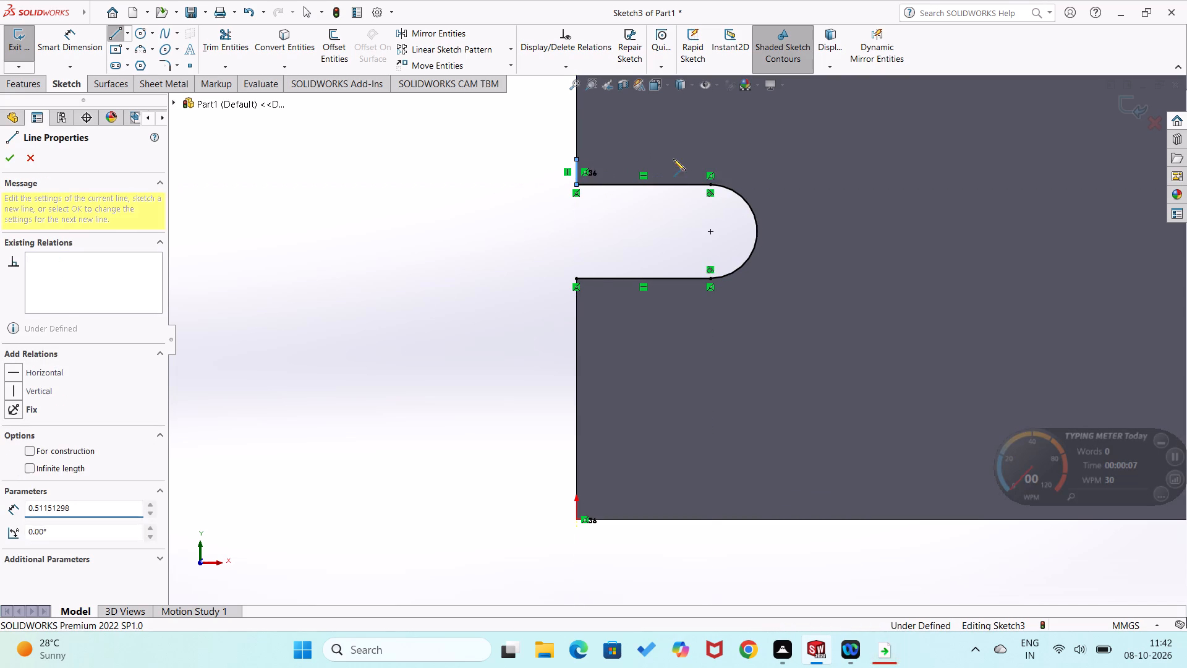
left_click(712, 158)
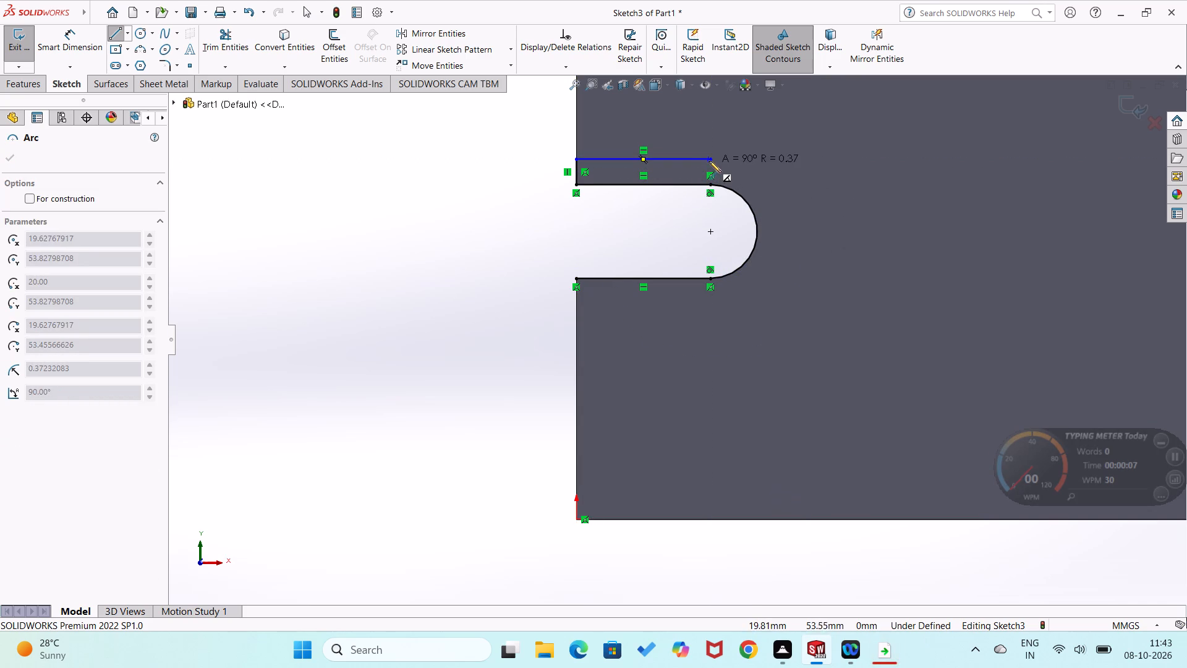
left_click(710, 309)
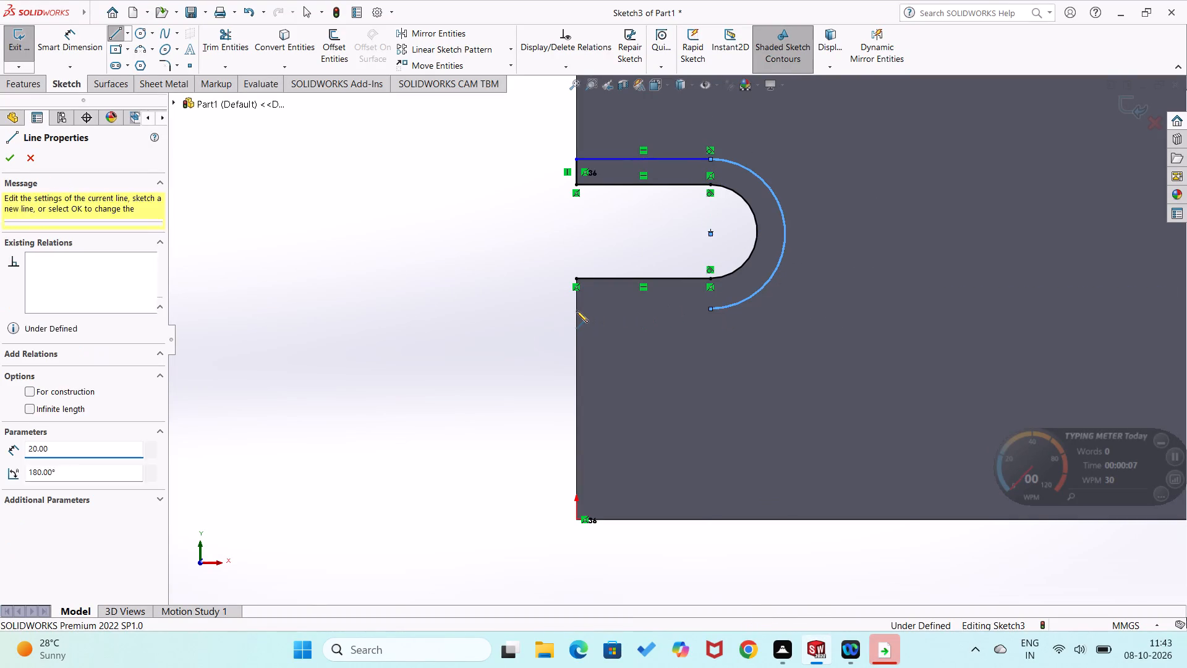
left_click(576, 310)
left_click(578, 276)
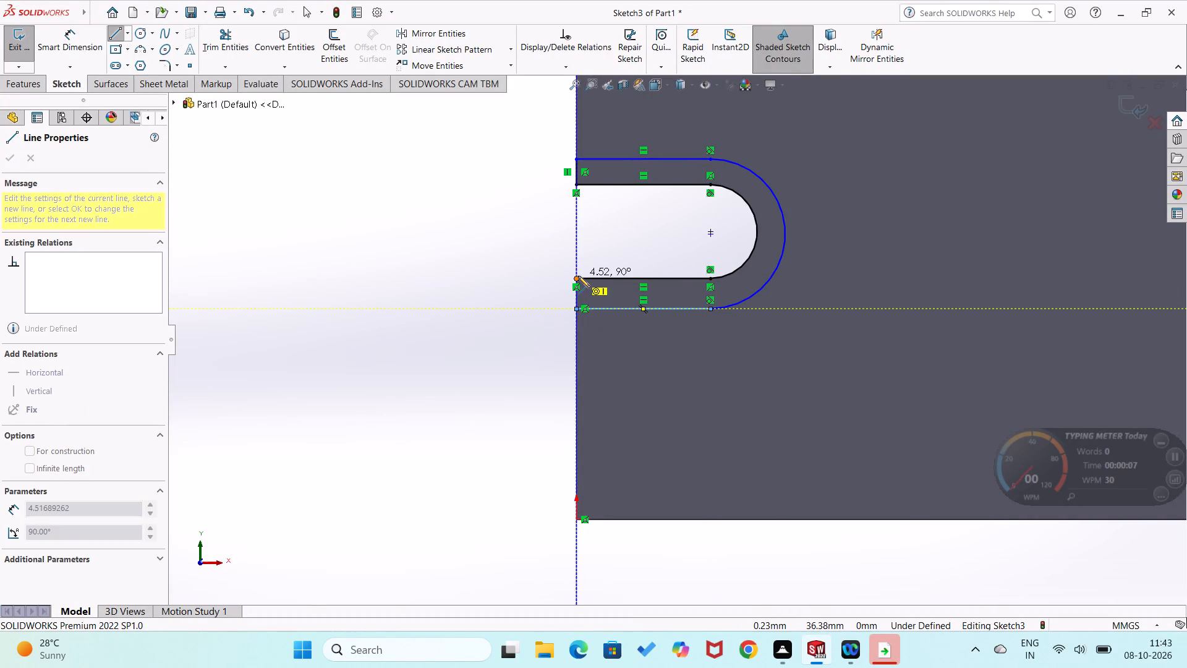
right_click_drag(496, 337, 490, 244)
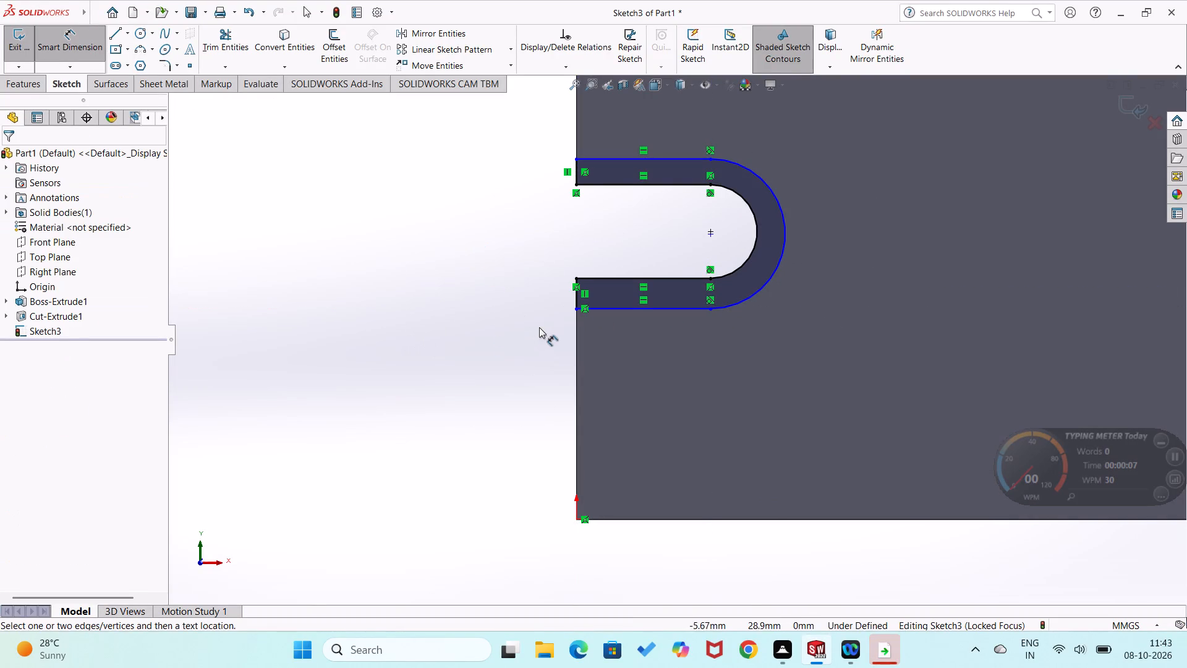
Dimension the gap between the inner and outer lines on the lower side of the lower-left slot at 2 mm.
left_click(629, 309)
left_click(624, 277)
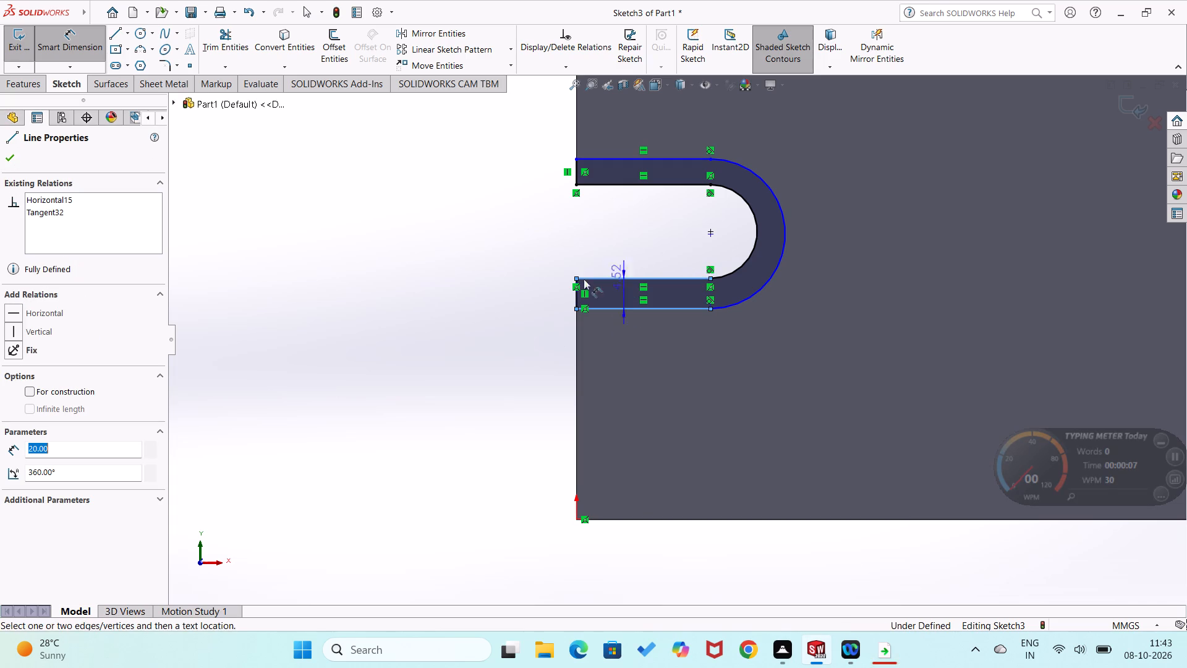
left_click(539, 297)
key("2")
key("Return")
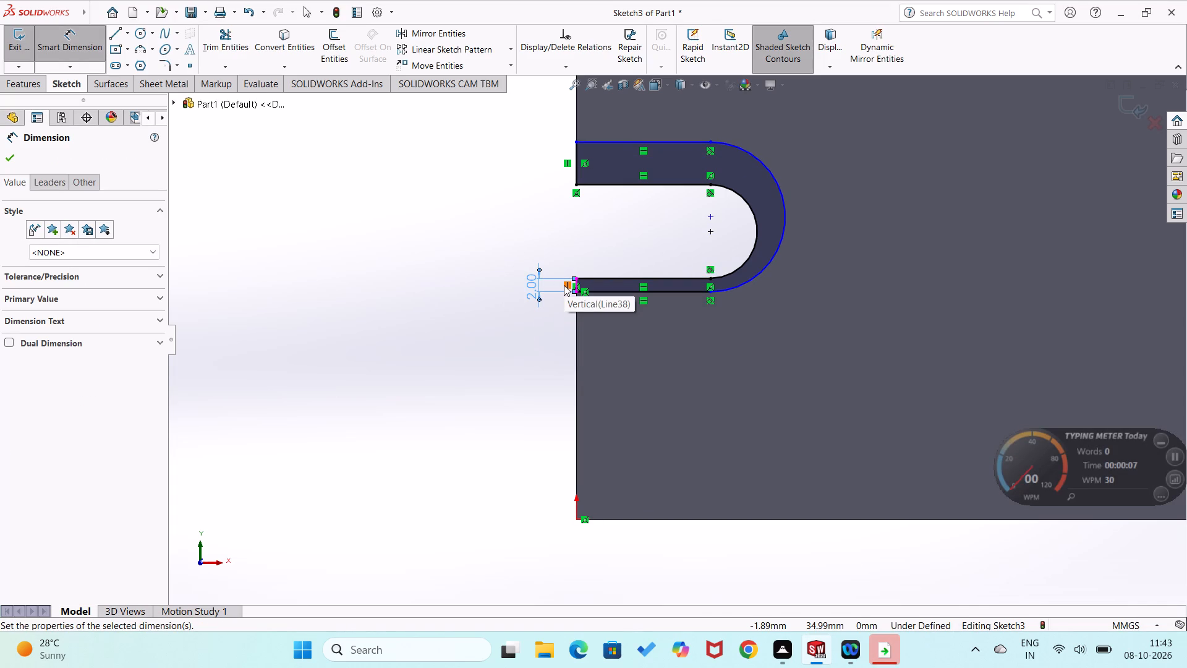
Dimension the gap between the inner and outer lines on the upper side of the lower-left slot at 2 mm.
left_click(629, 188)
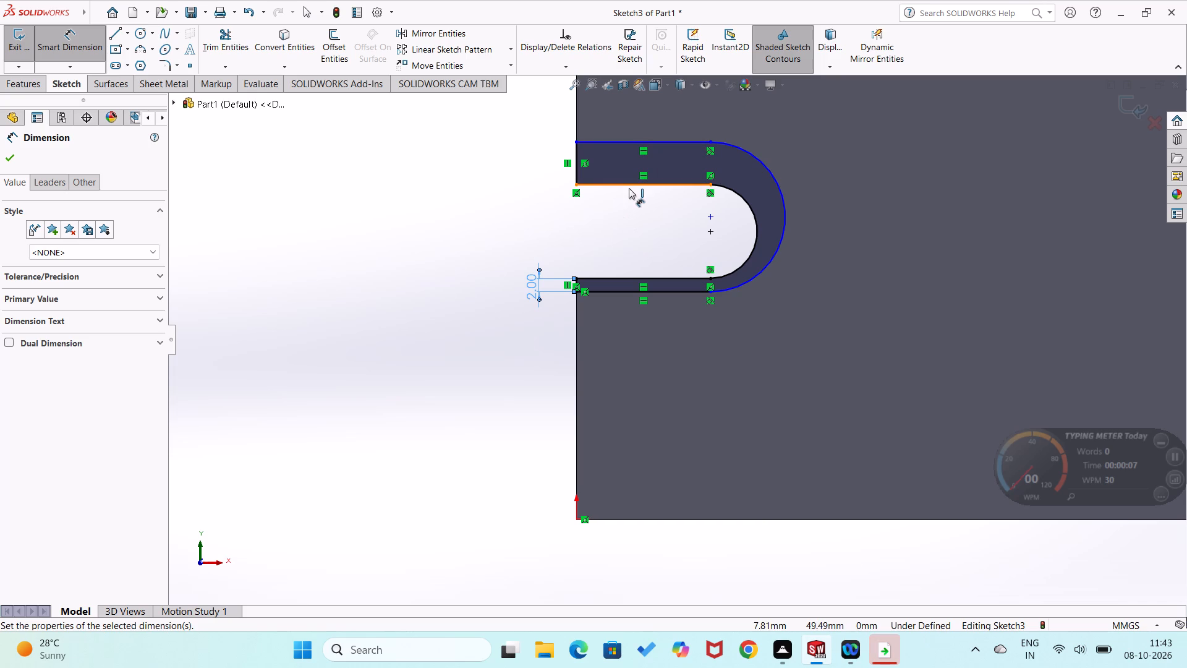
left_click(624, 142)
left_click(547, 165)
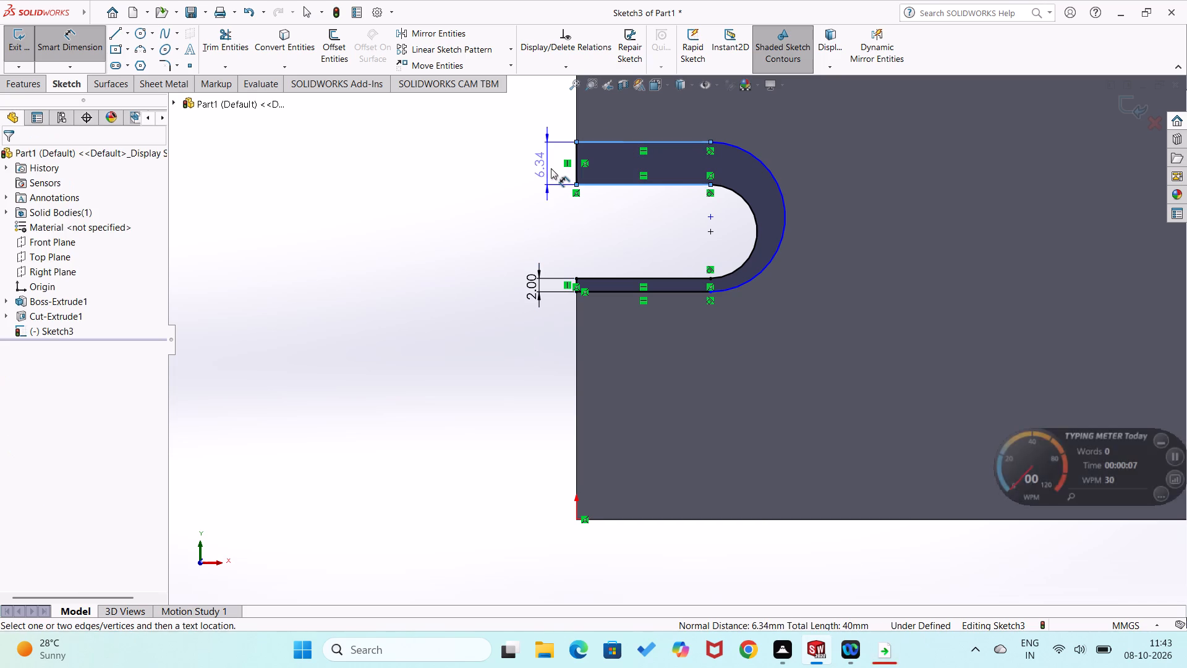
key("2")
key("Return")
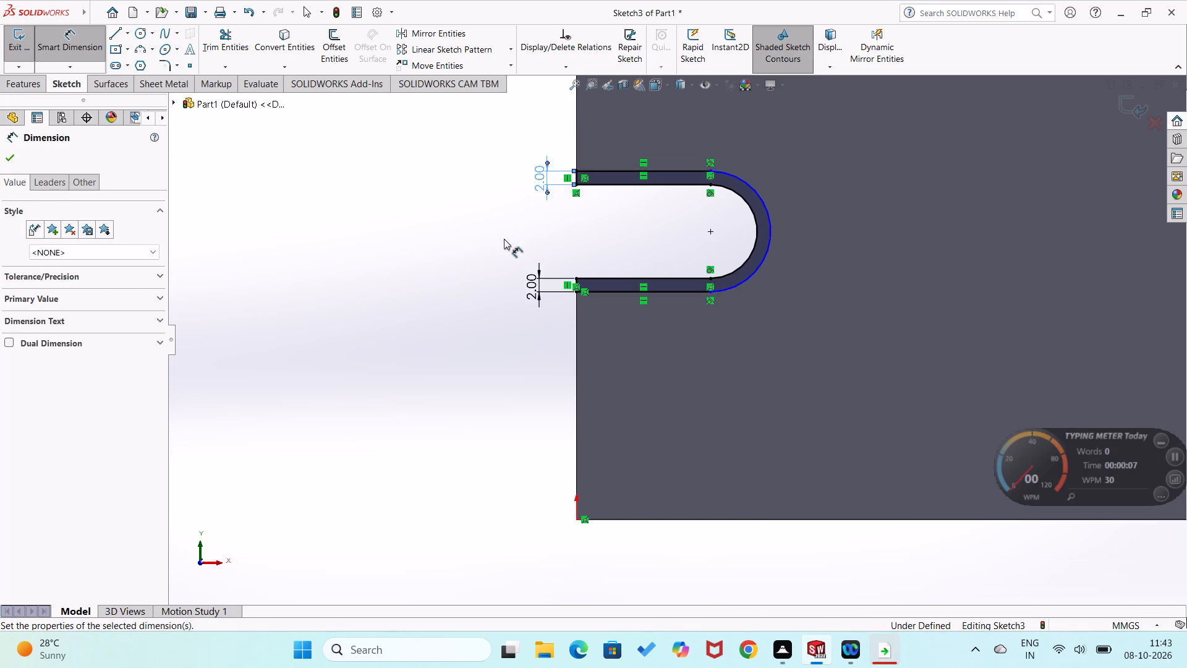
left_click(504, 239)
Dimension the lower outer line of the lower-left slot's border at 20 mm.
left_click(616, 295)
left_click(615, 315)
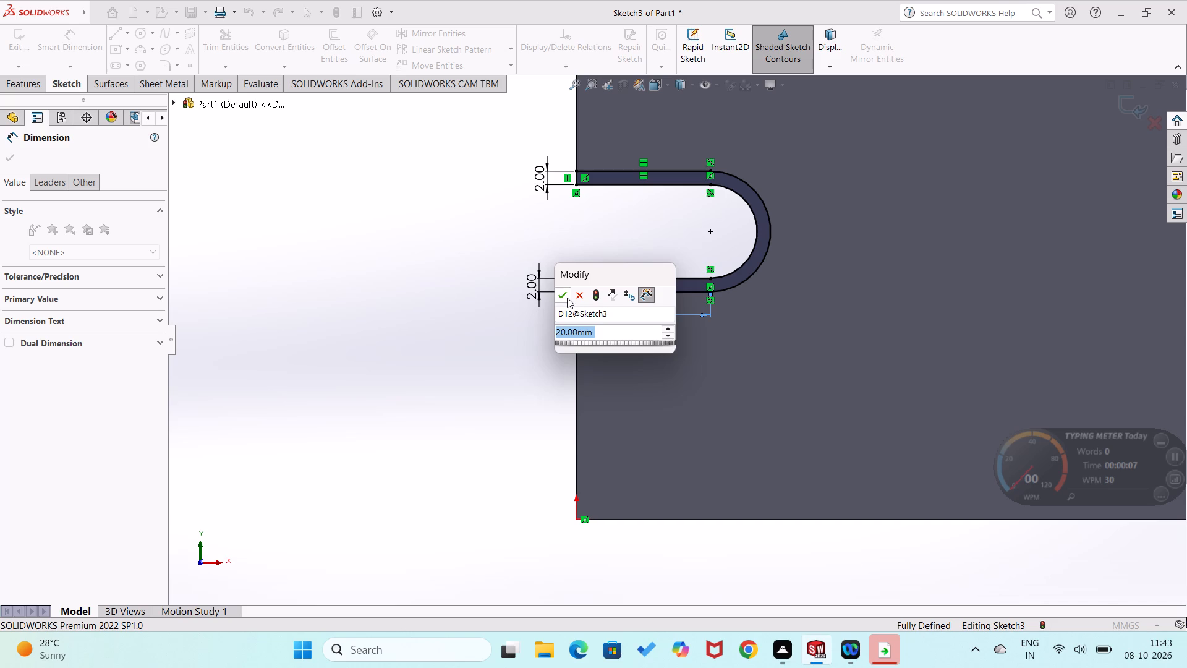
left_click(567, 297)
left_click(459, 314)
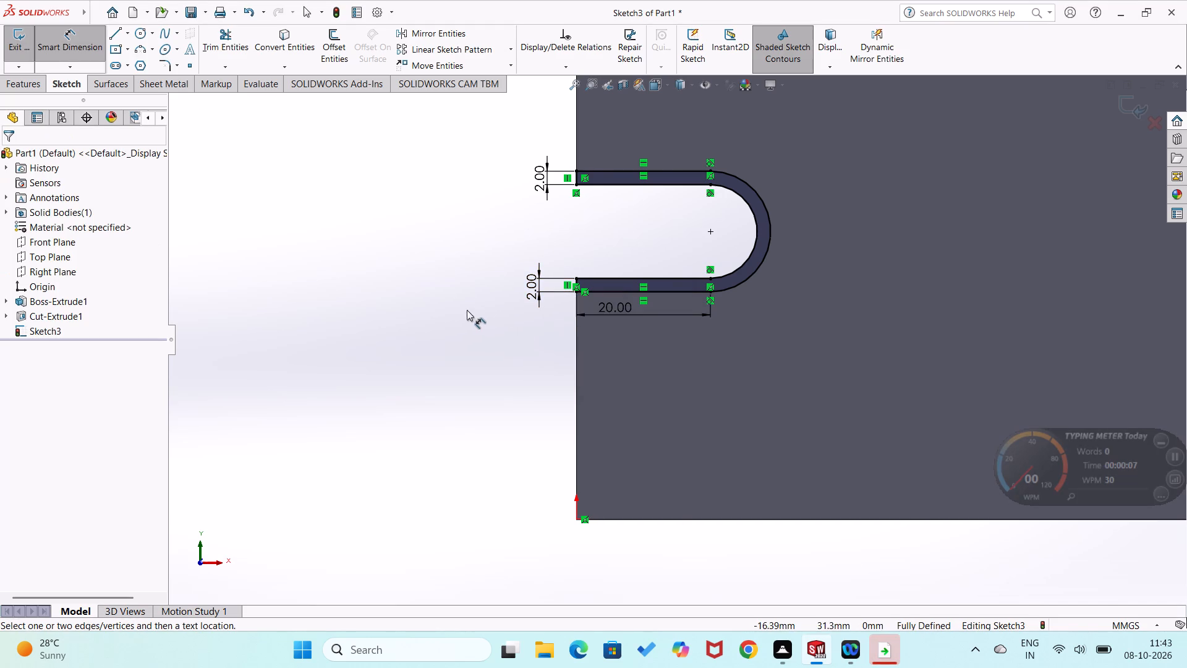
Start an Extruded Boss from the sketch of the four slot borders with a blind depth of 0.5 mm.
scroll(453, 315, "up", 3)
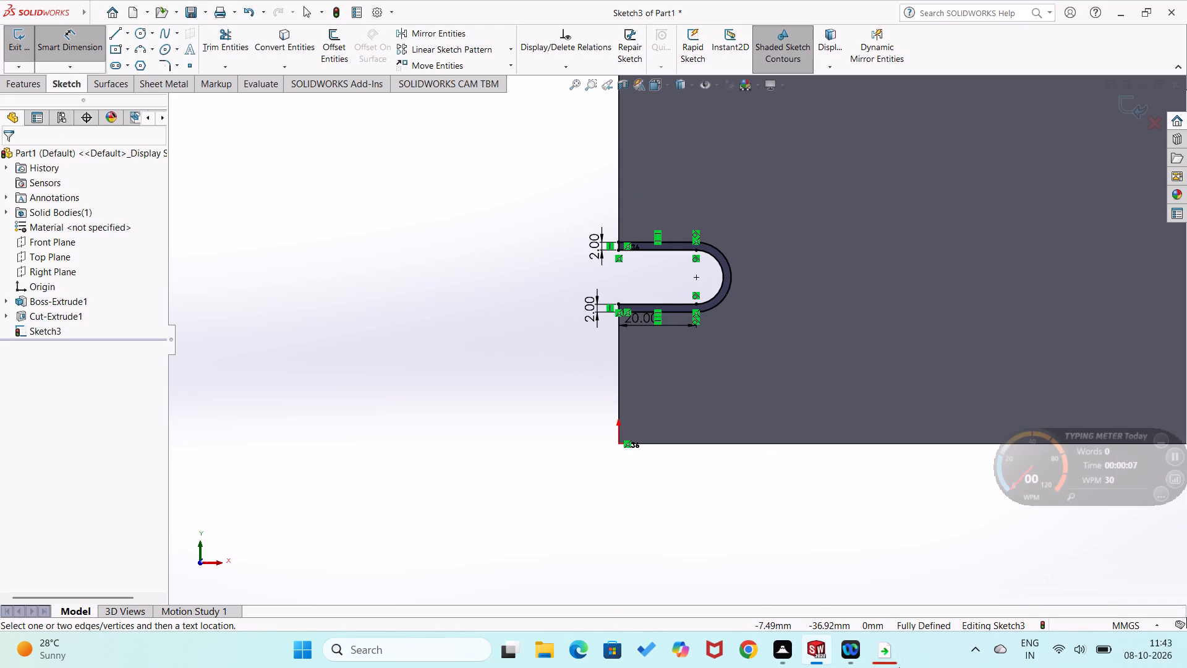
left_click(3, 86)
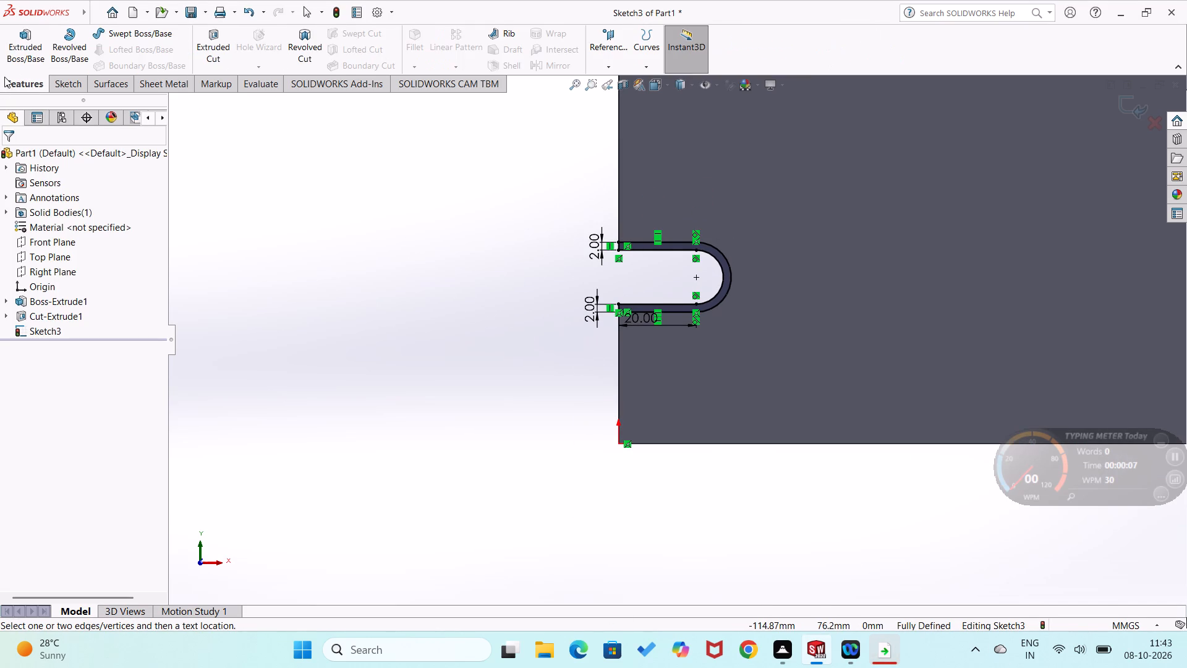
left_click(16, 50)
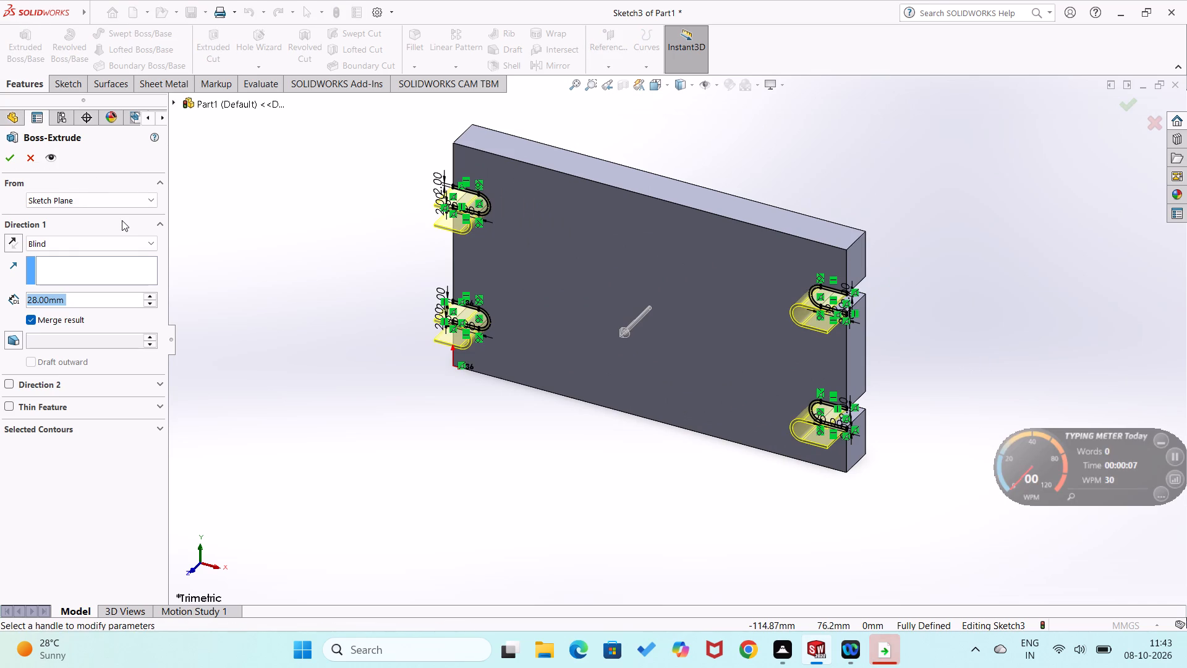
type("0.")
key("5")
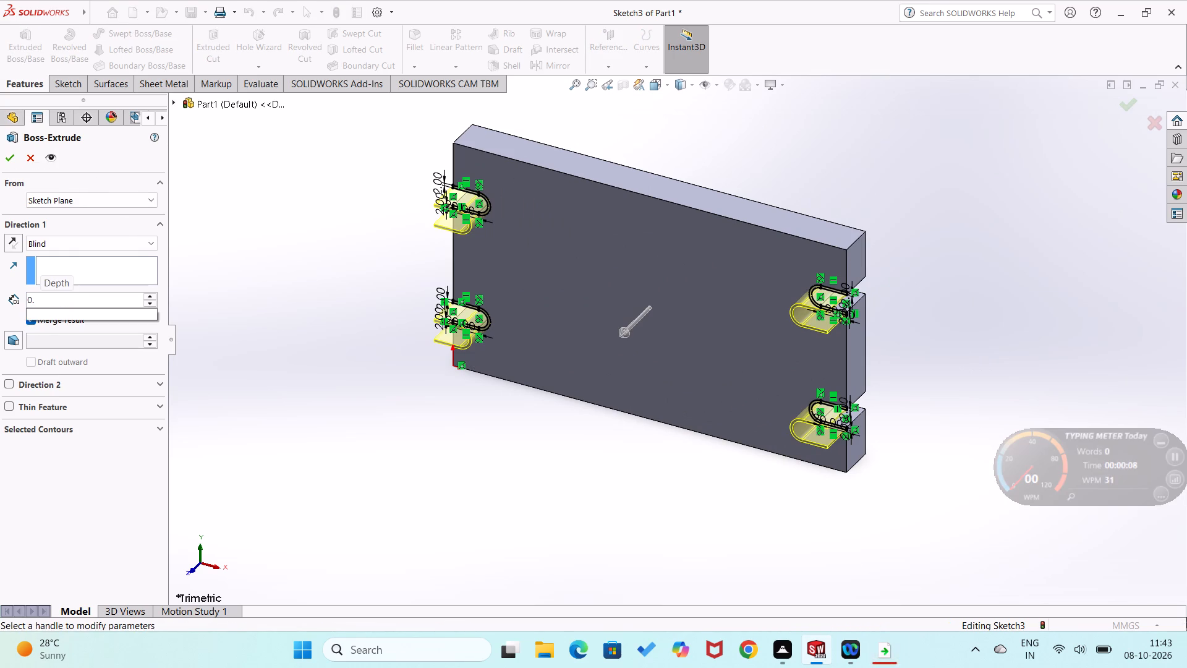
key("Return")
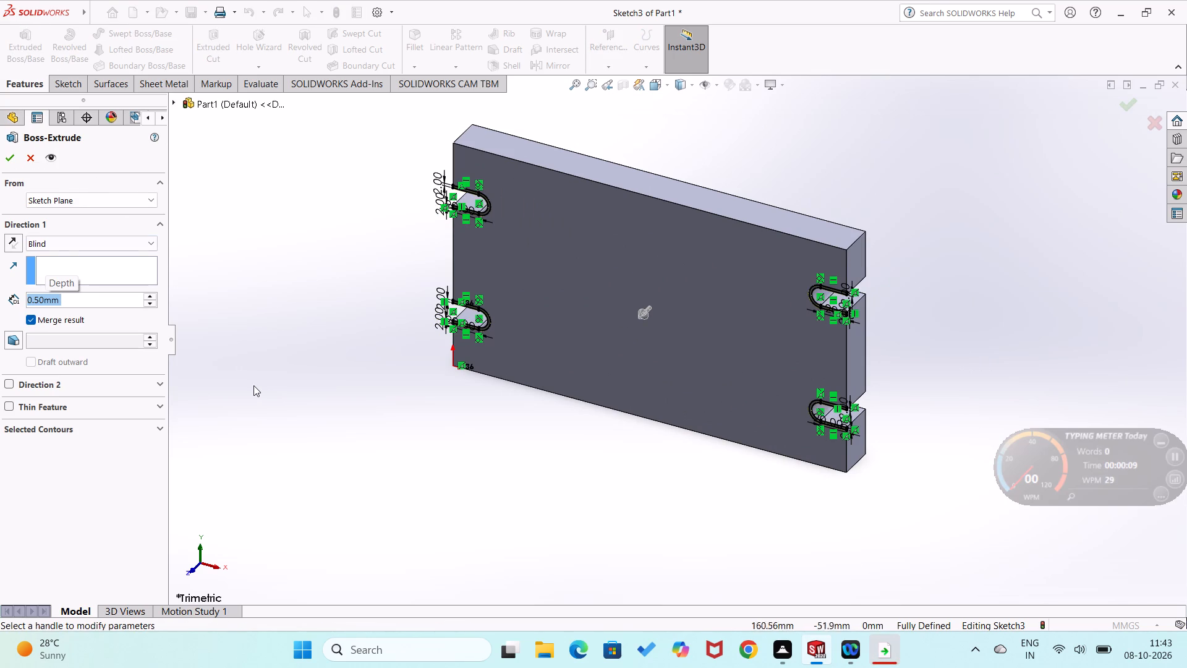
Set the slot borders' extrusion depth to 1 mm and complete the merged boss.
middle_click_drag(258, 393, 358, 306)
left_click_drag(122, 306, 122, 306)
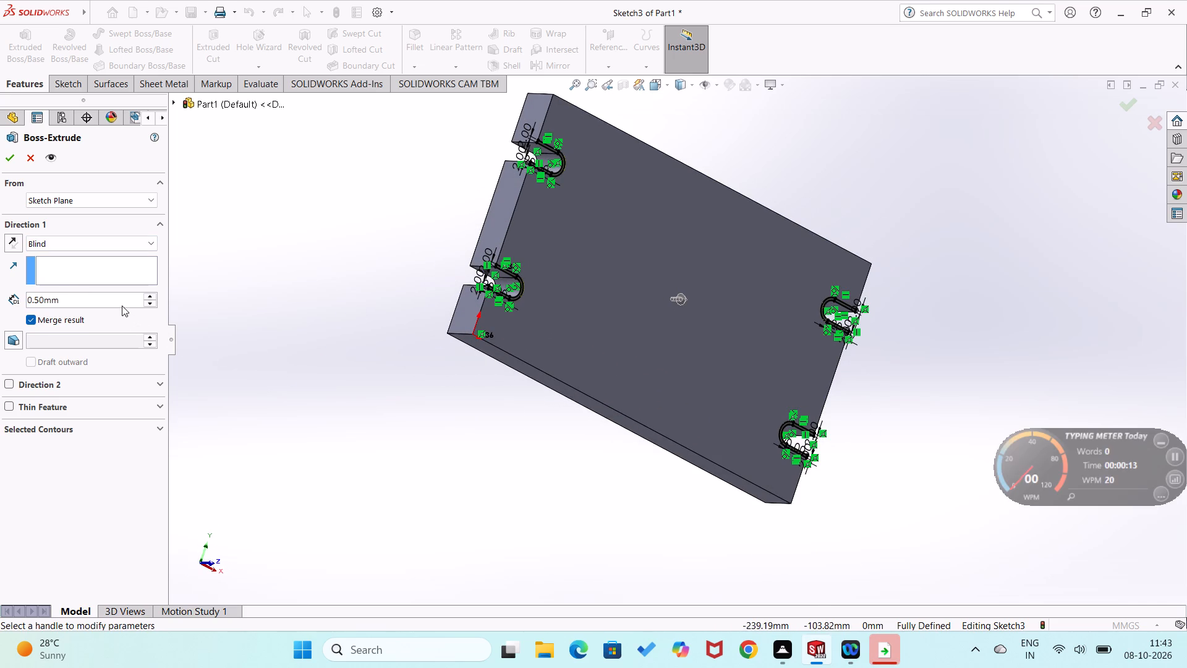
left_click_drag(122, 306, 53, 300)
key("1")
key("Return")
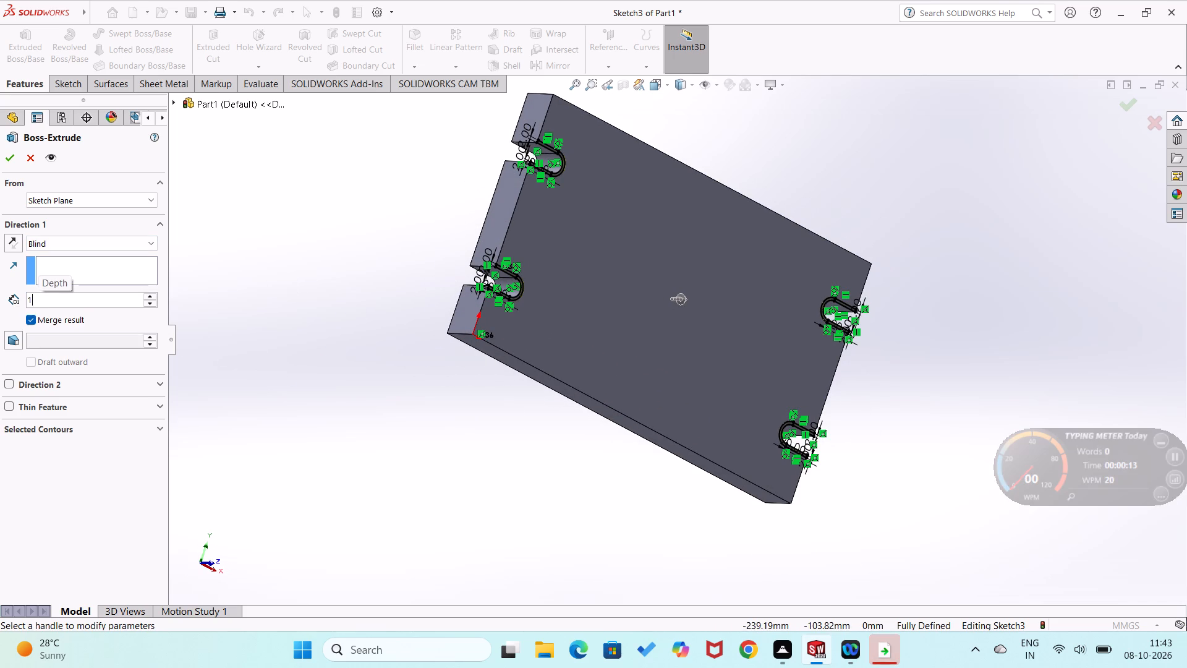
left_click(4, 159)
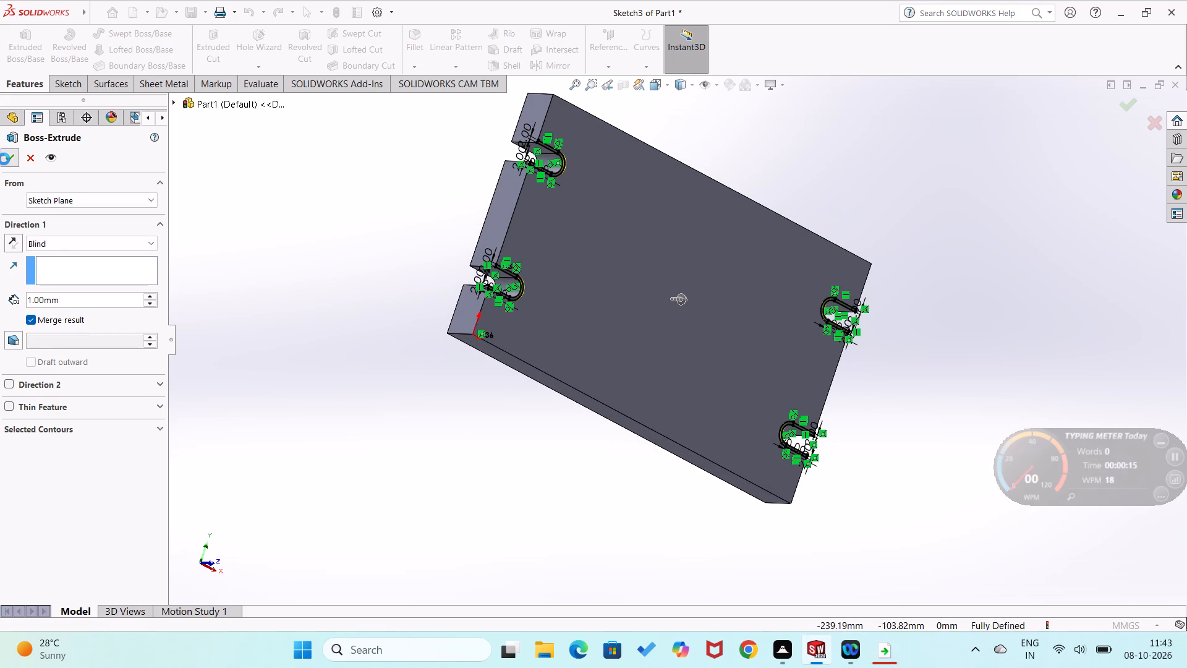
left_click(381, 404)
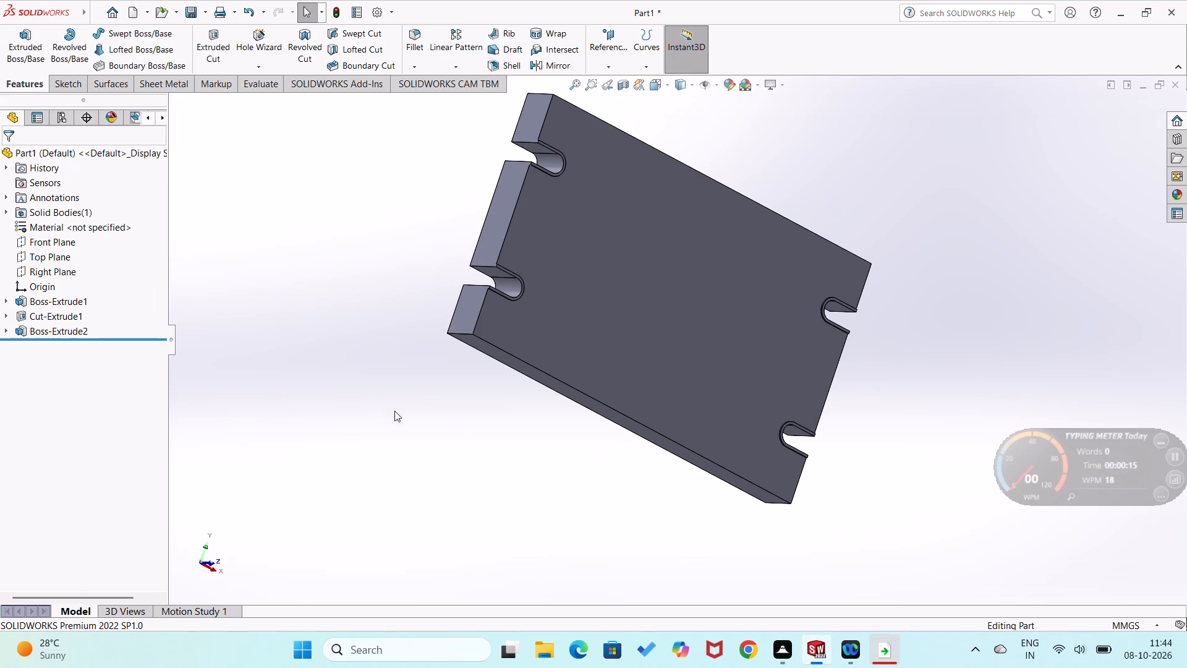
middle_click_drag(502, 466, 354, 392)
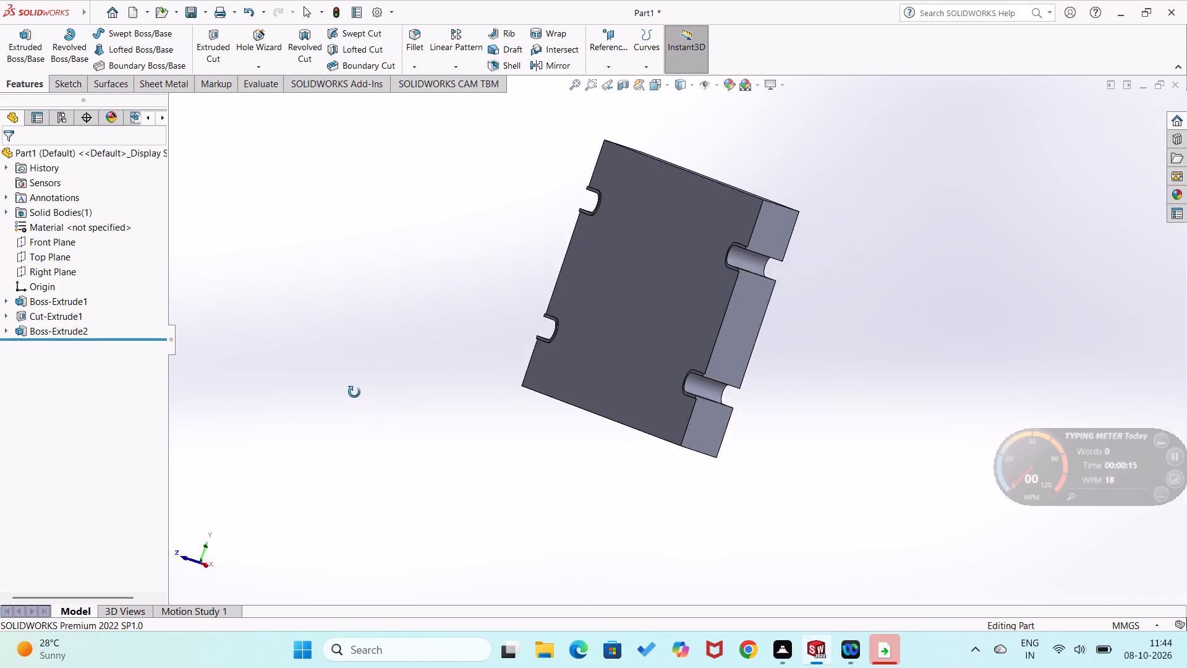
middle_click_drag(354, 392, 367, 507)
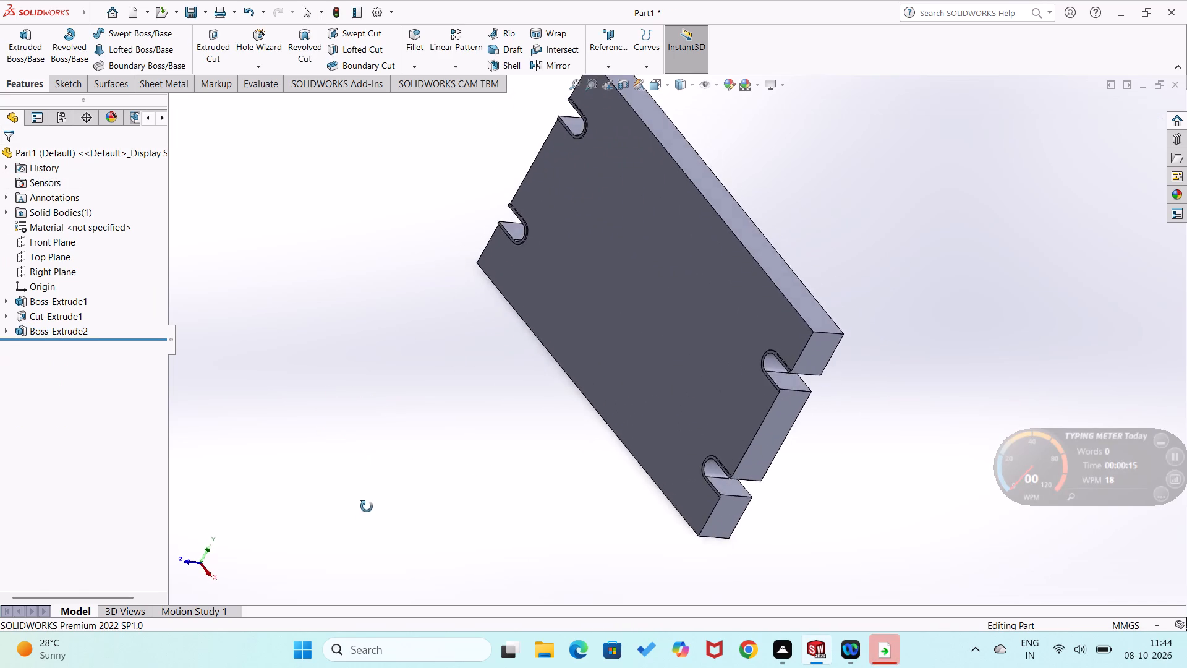
Undo the 1 mm extrusion of the slot borders.
middle_click_drag(367, 507, 383, 587)
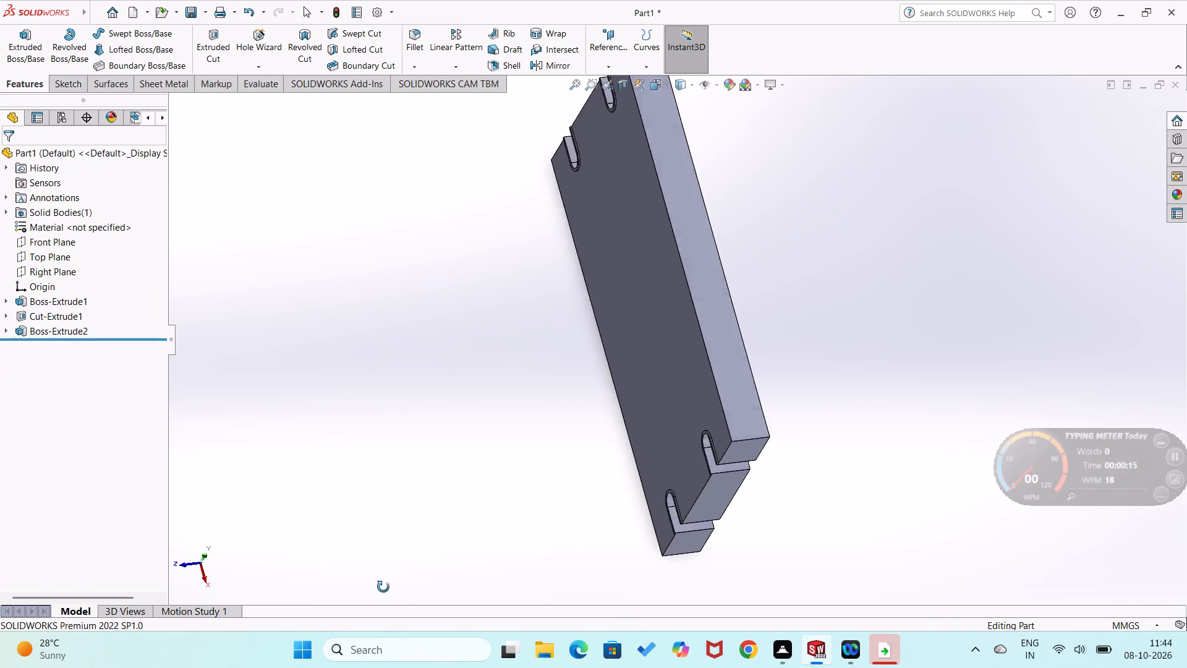
middle_click_drag(383, 587, 464, 533)
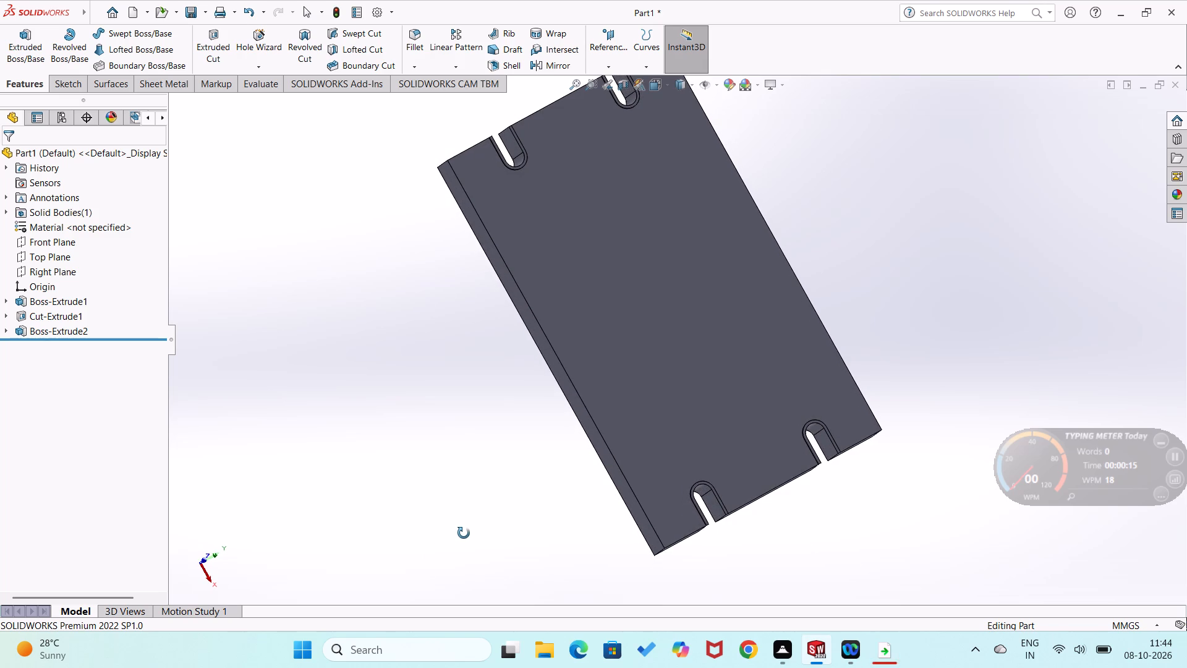
middle_click_drag(464, 533, 472, 535)
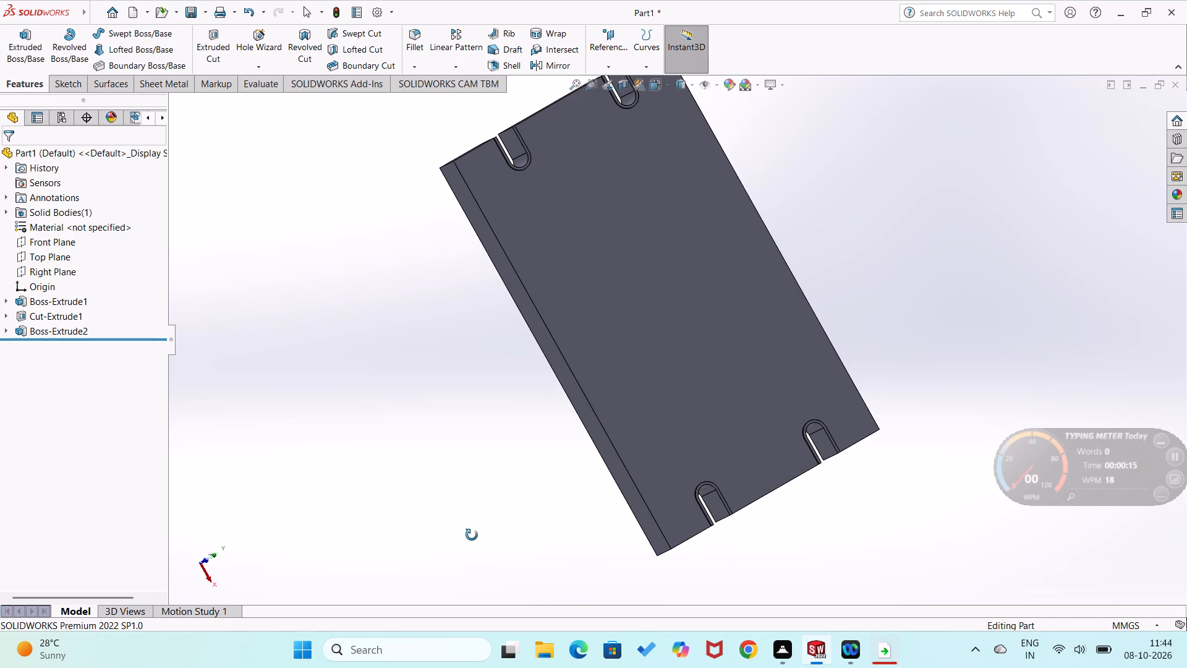
middle_click_drag(472, 535, 455, 546)
key("ctrl+z")
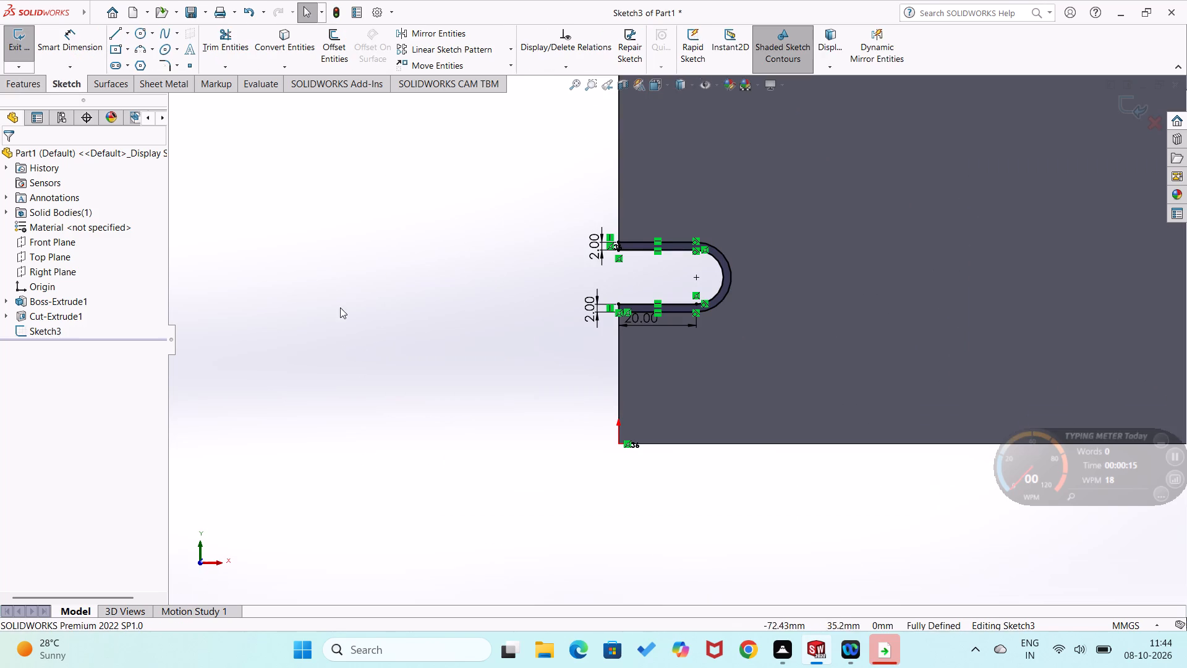
Extrude the slot border sketch as a merged blind boss with a depth of 2.5 mm.
left_click(23, 90)
left_click(24, 56)
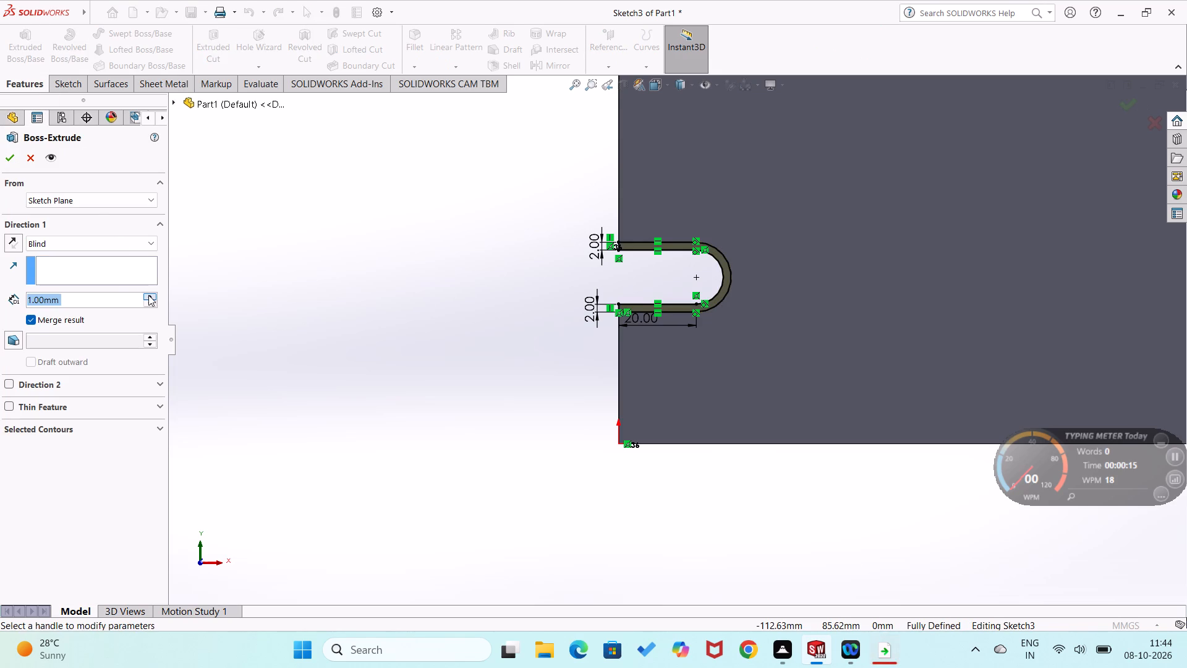
type("2.5")
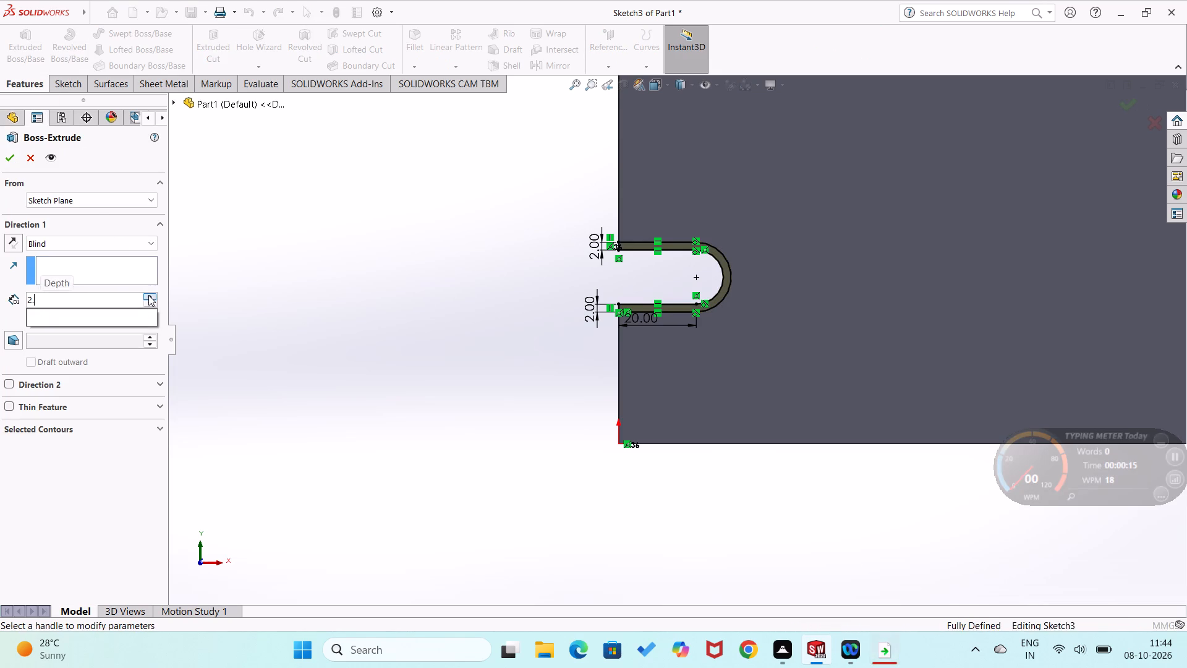
key("Return")
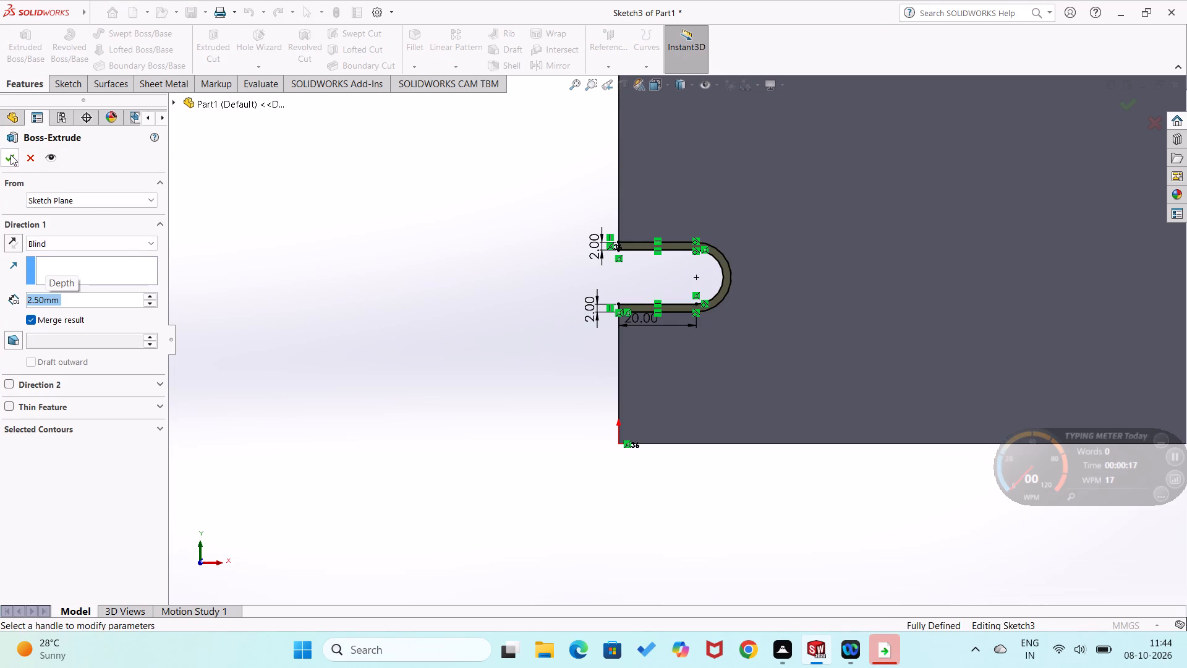
left_click(11, 155)
left_click(309, 359)
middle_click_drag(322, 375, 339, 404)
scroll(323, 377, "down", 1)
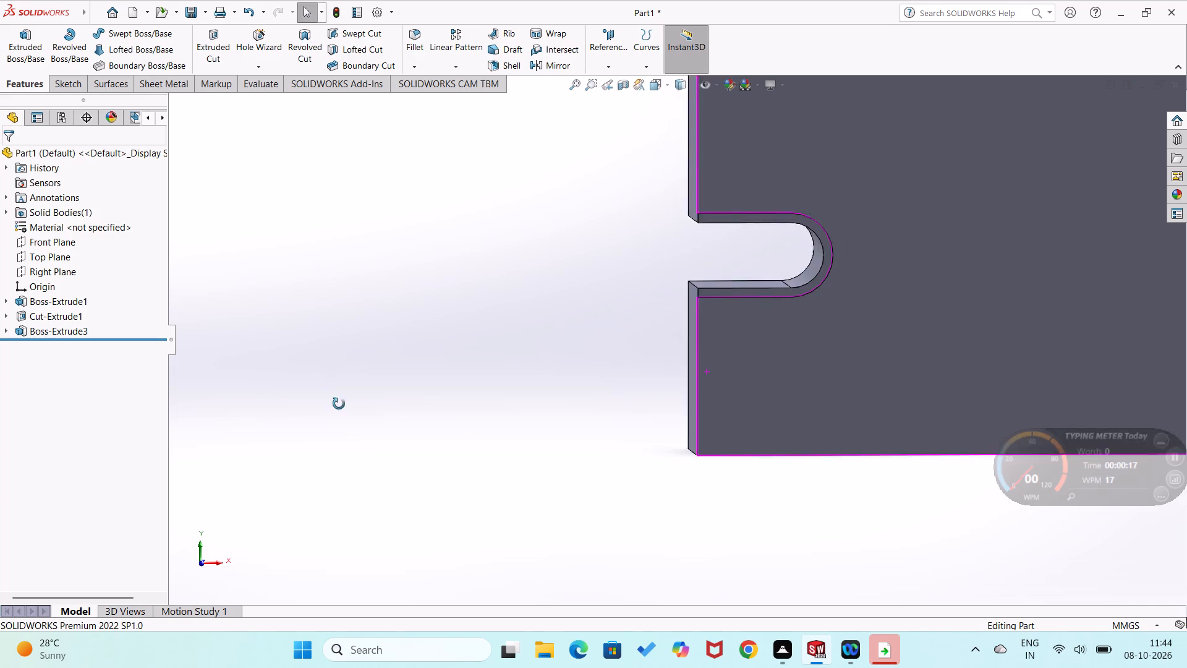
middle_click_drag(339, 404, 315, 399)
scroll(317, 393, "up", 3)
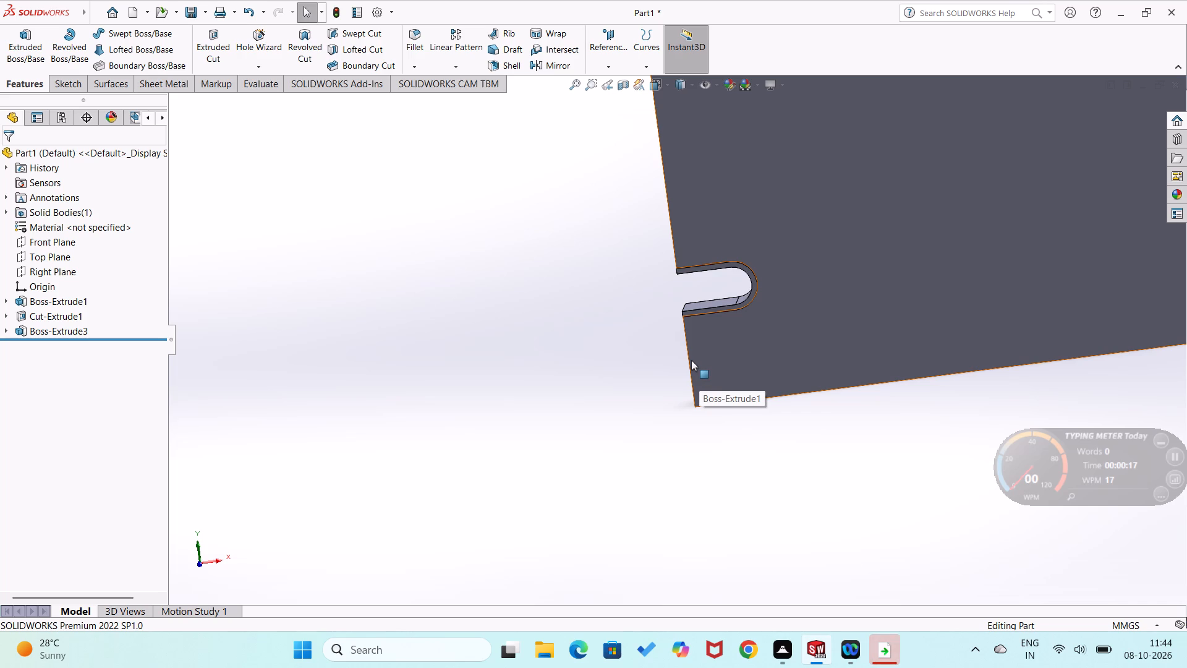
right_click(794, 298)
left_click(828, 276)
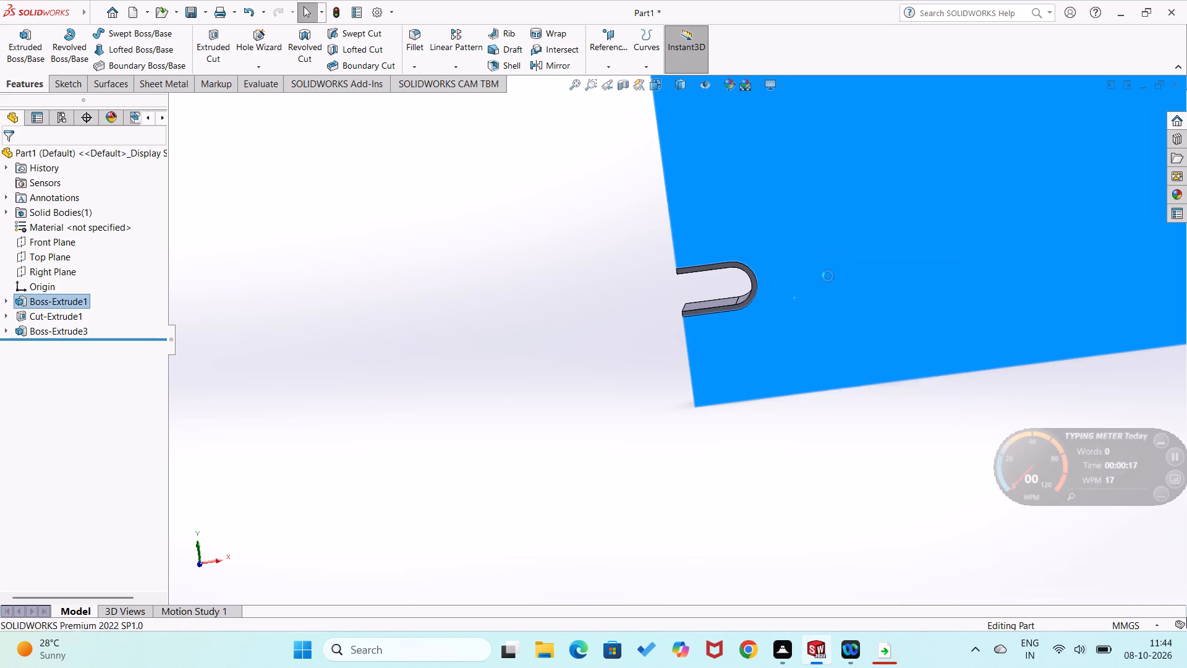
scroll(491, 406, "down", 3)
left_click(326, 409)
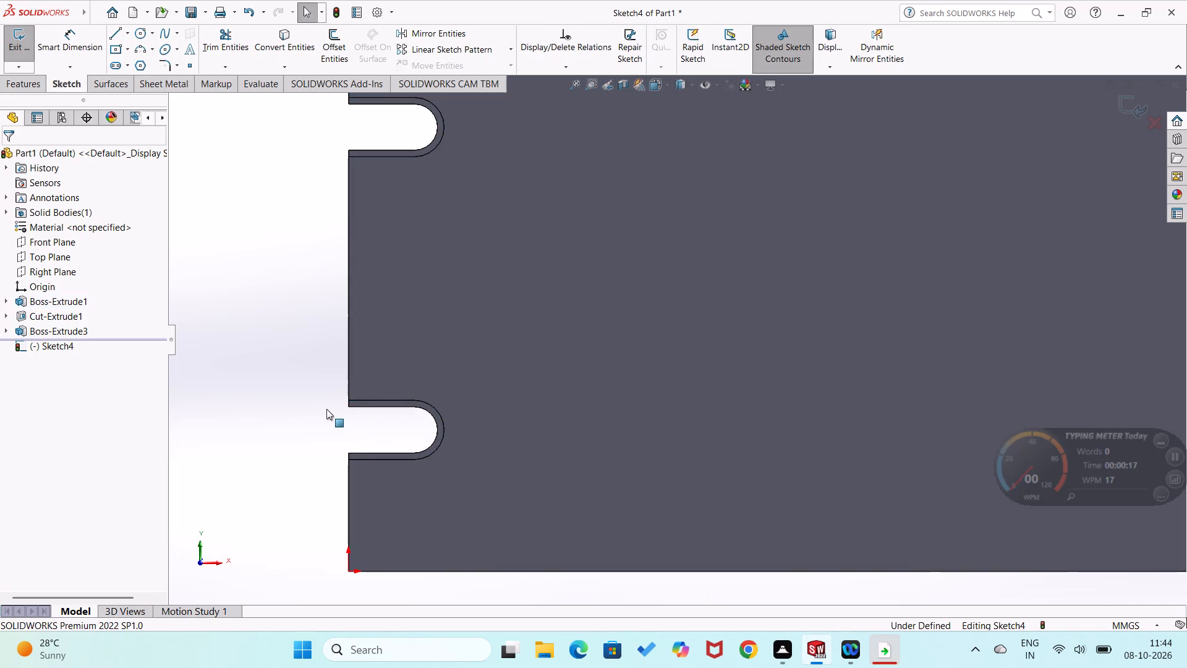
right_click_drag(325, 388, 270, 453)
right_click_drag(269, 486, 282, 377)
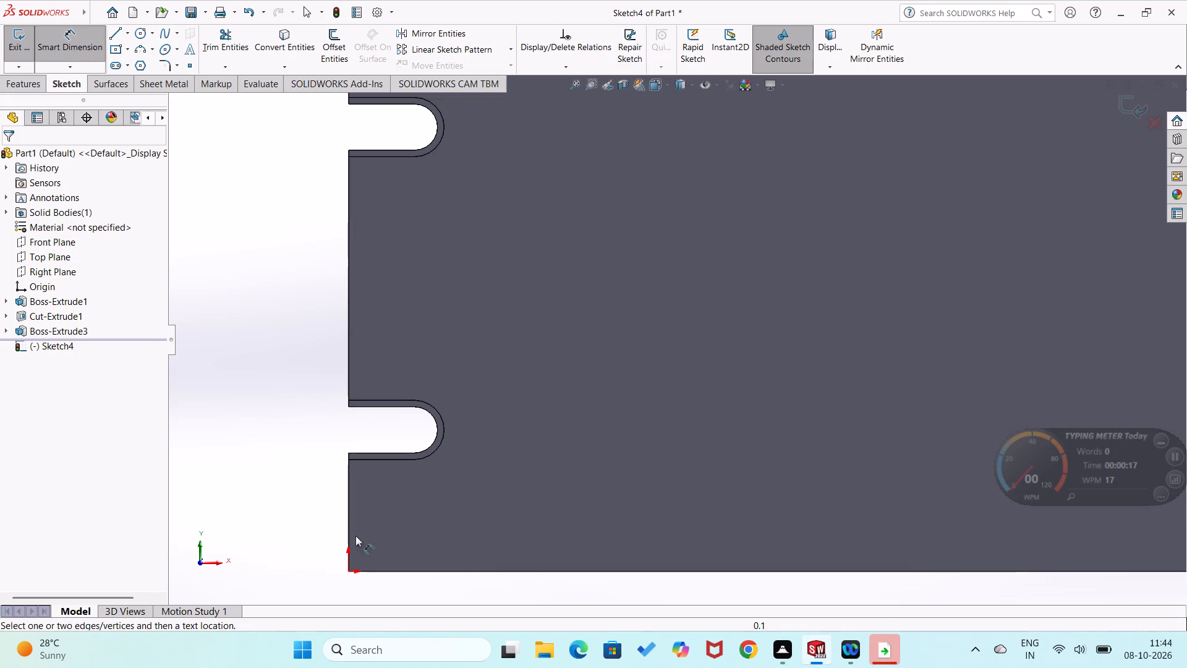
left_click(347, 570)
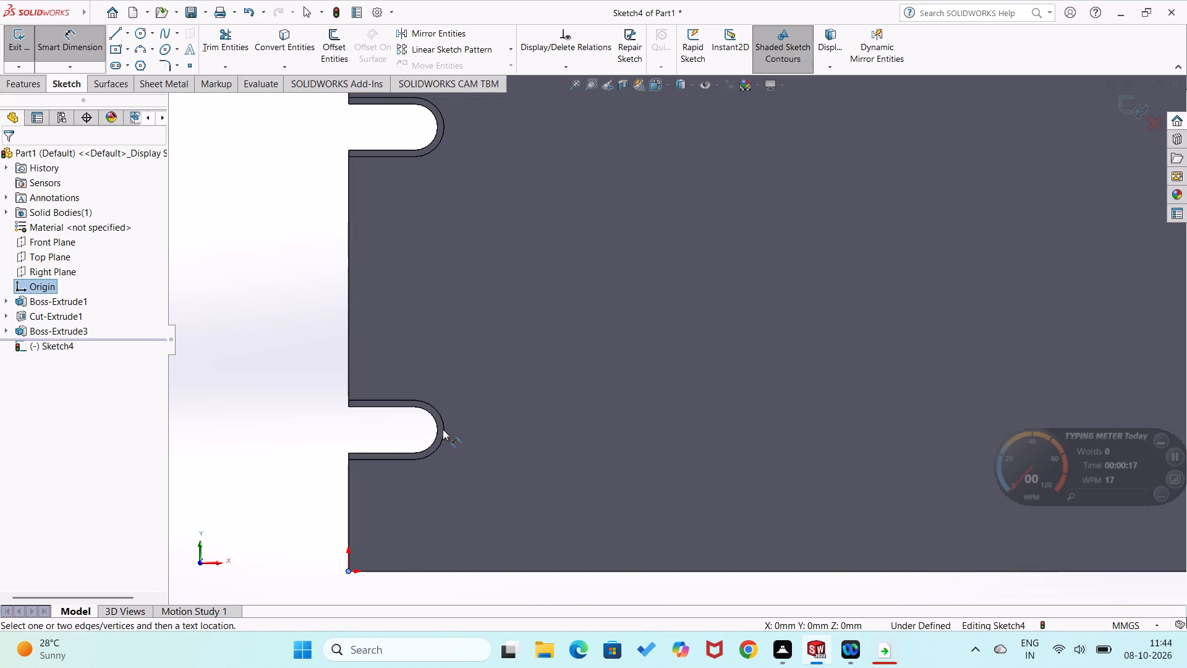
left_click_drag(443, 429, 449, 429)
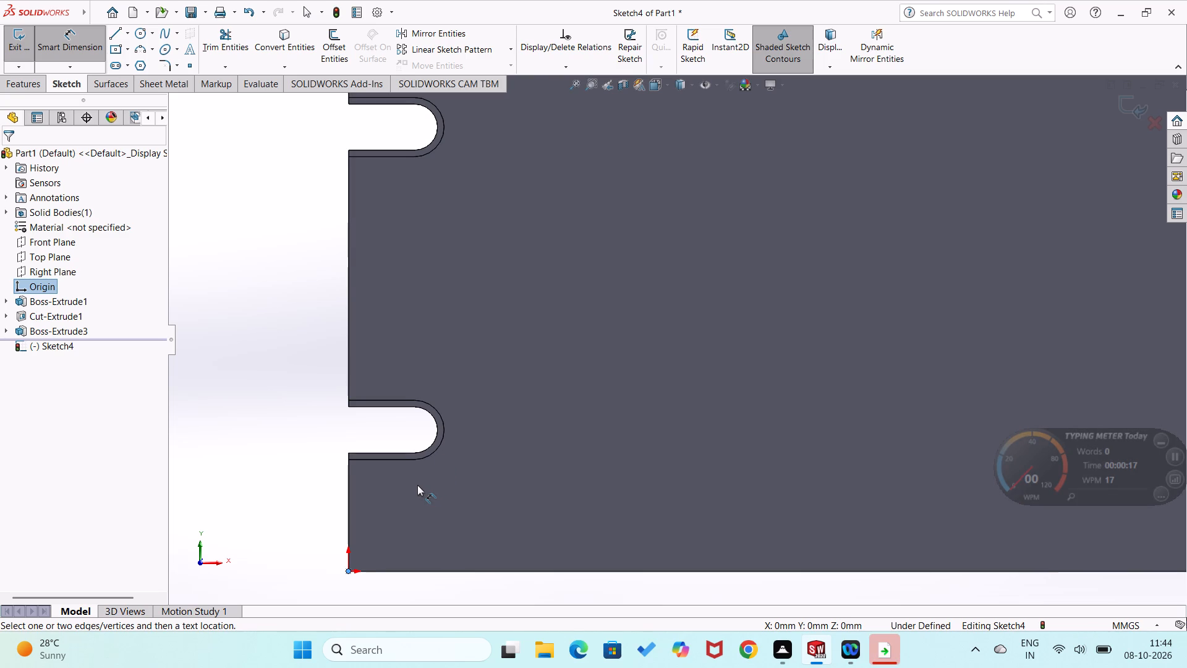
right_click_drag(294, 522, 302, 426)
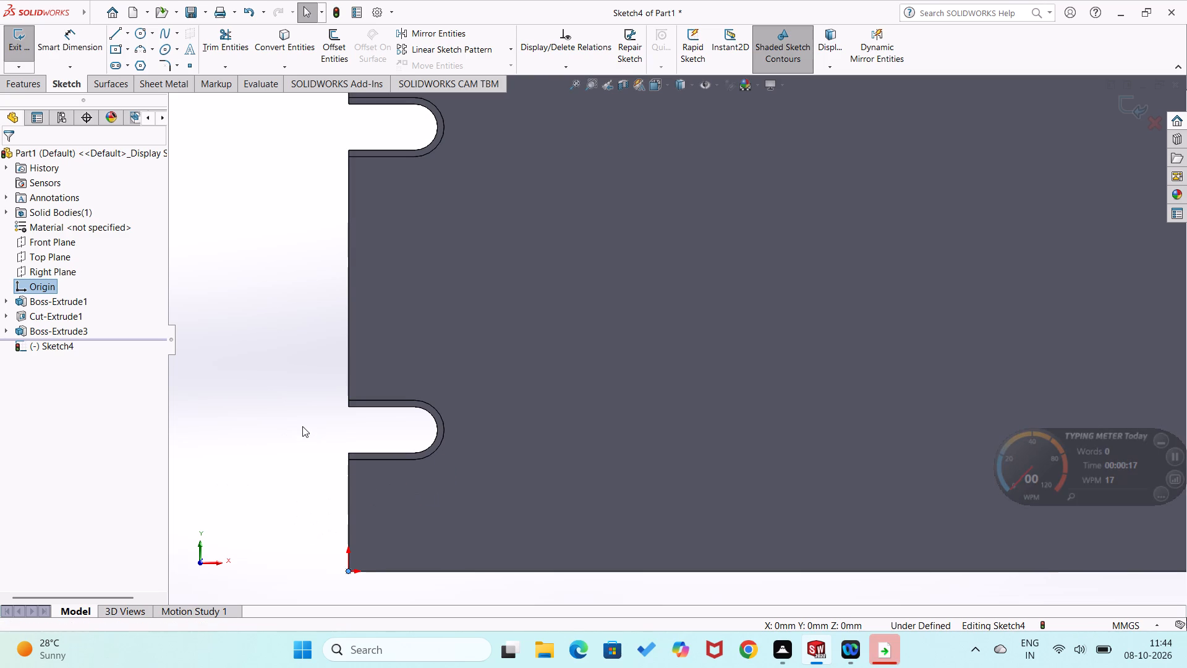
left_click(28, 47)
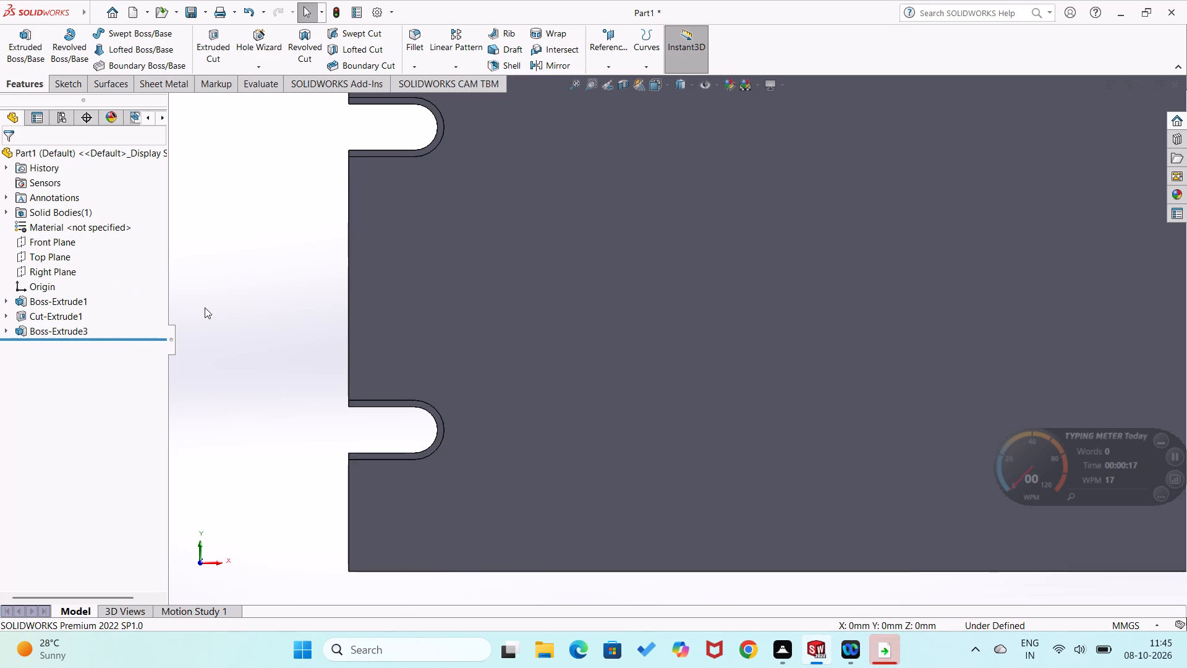
Start a sketch on the plate's large face with the raised borders and draw a corner rectangle about 141 x 128 mm between the slots.
scroll(205, 307, "up", 2)
right_click_drag(260, 246, 294, 388)
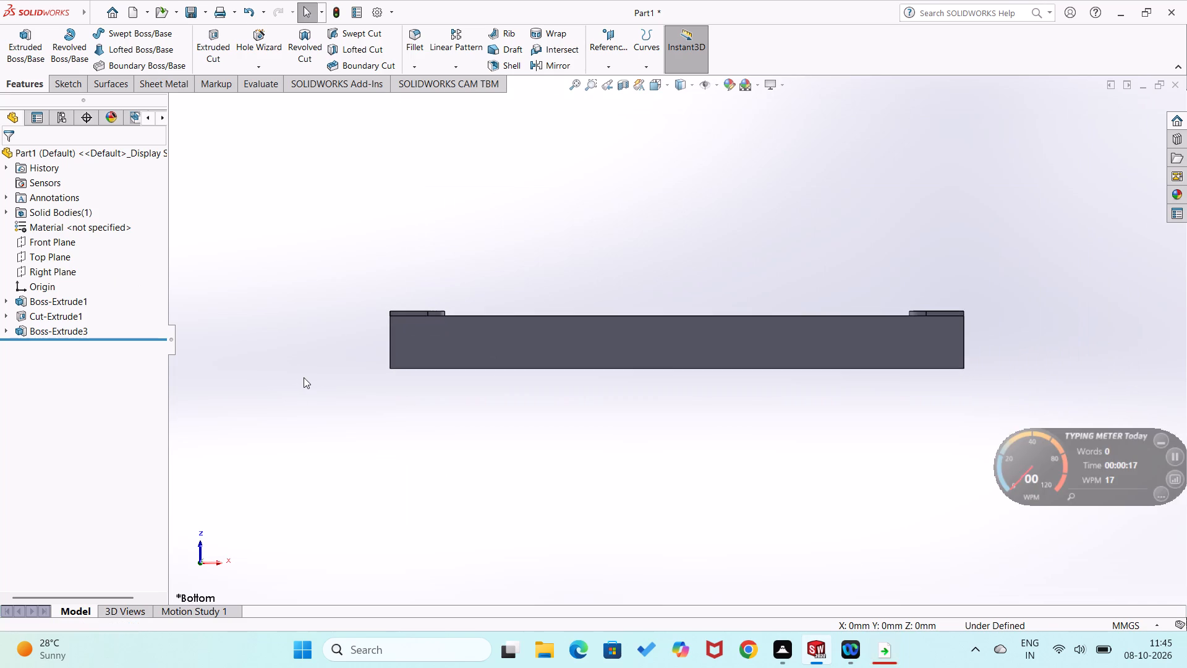
middle_click_drag(320, 385, 310, 576)
right_click(480, 330)
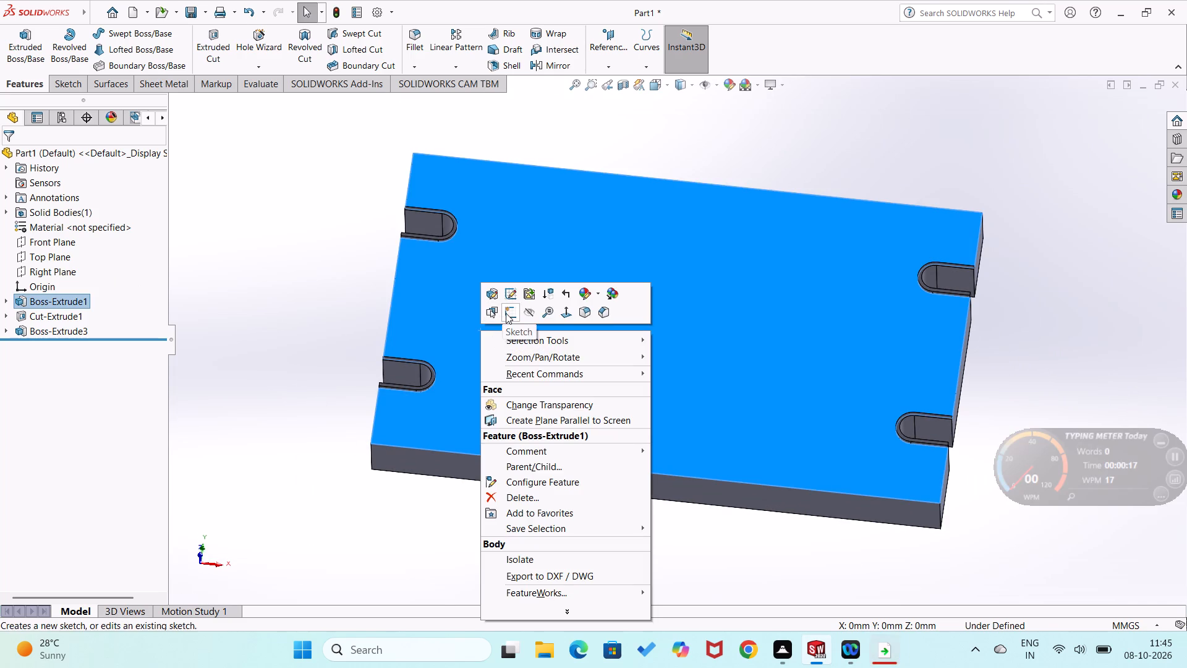
left_click(508, 313)
right_click_drag(341, 304, 329, 391)
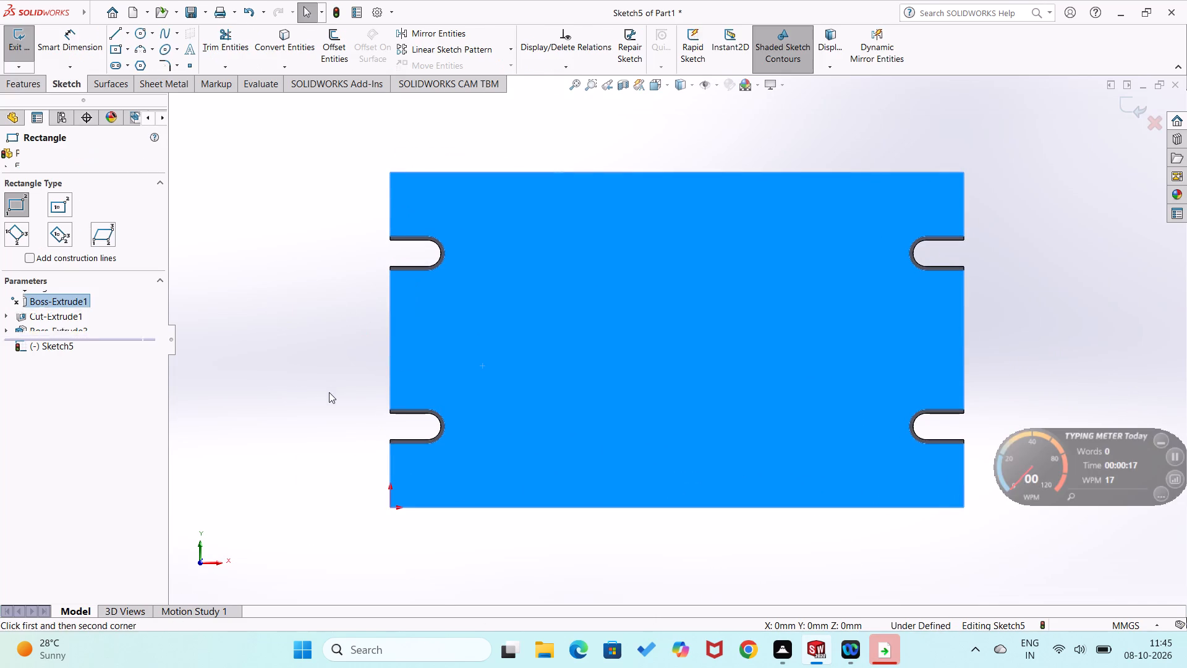
left_click(471, 222)
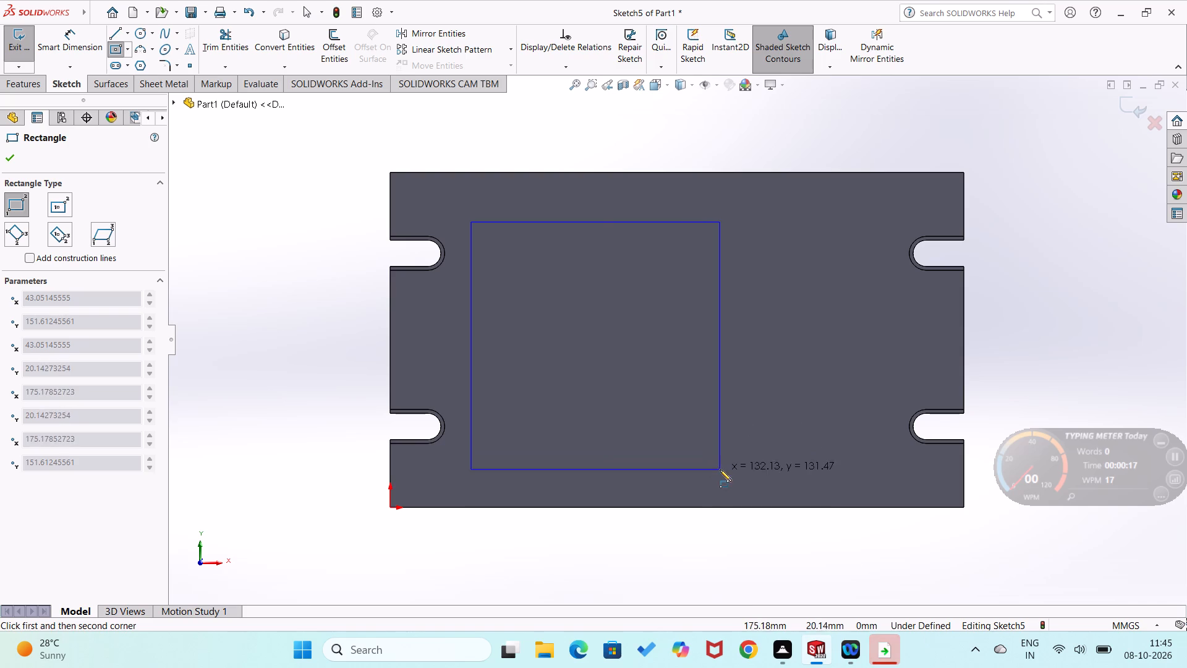
left_click(736, 462)
Dimension the horizontal distance from the origin to the rectangle's lower-left corner at 36 mm.
scroll(602, 483, "down", 1)
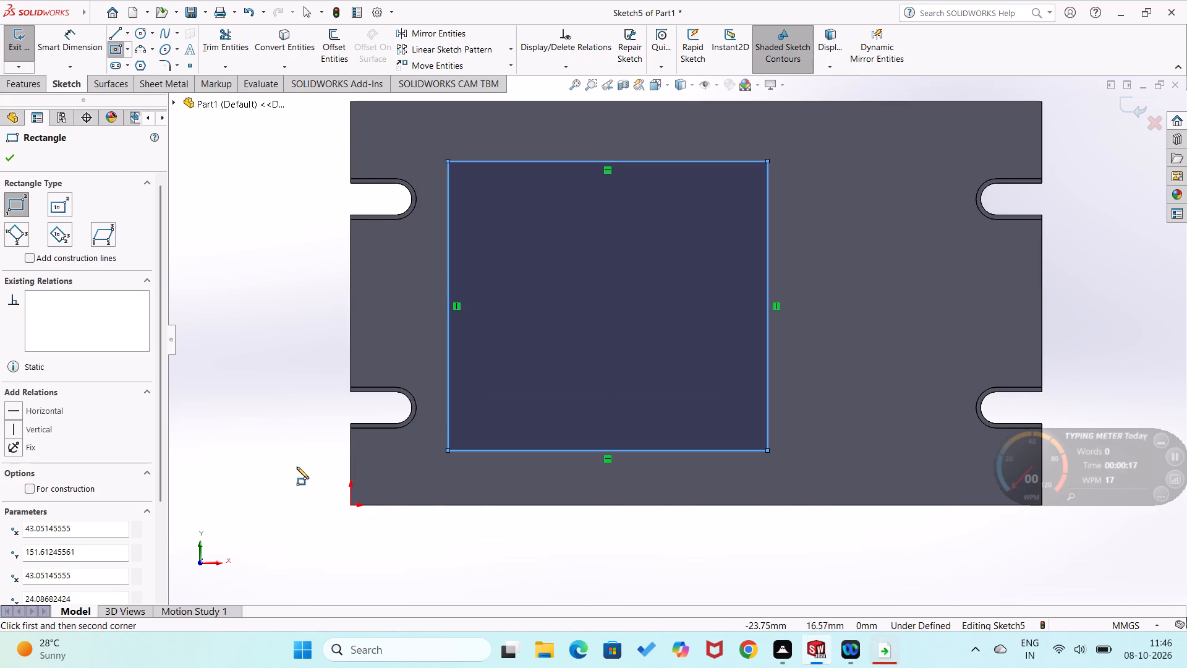
right_click_drag(273, 462, 273, 339)
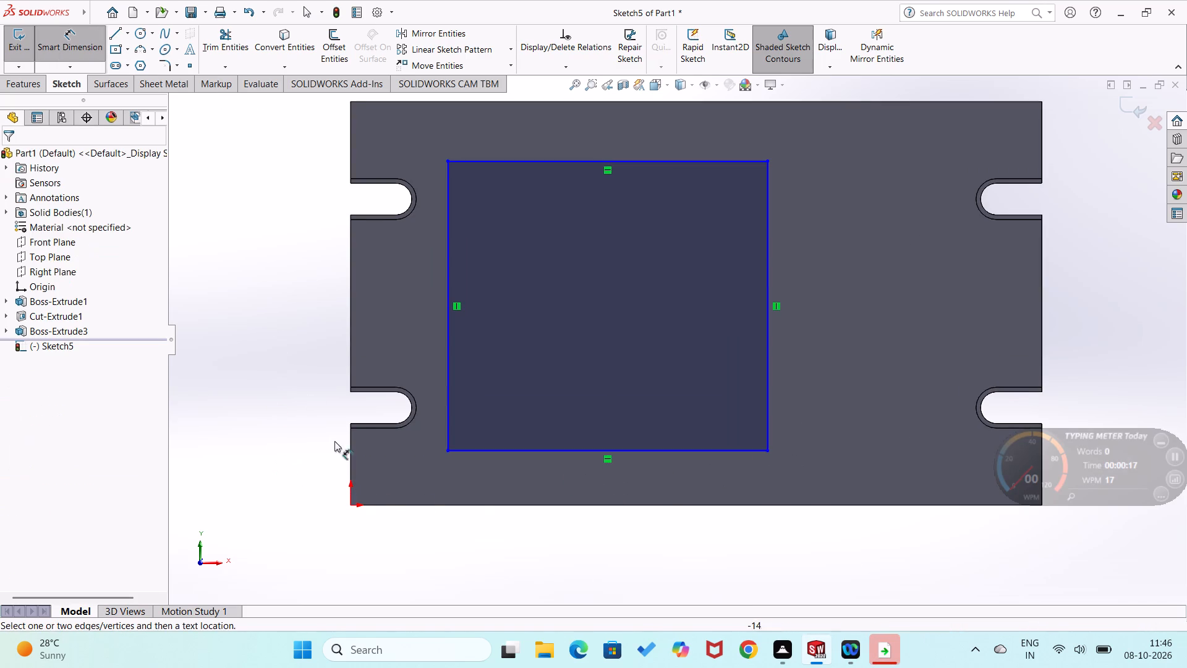
left_click(347, 503)
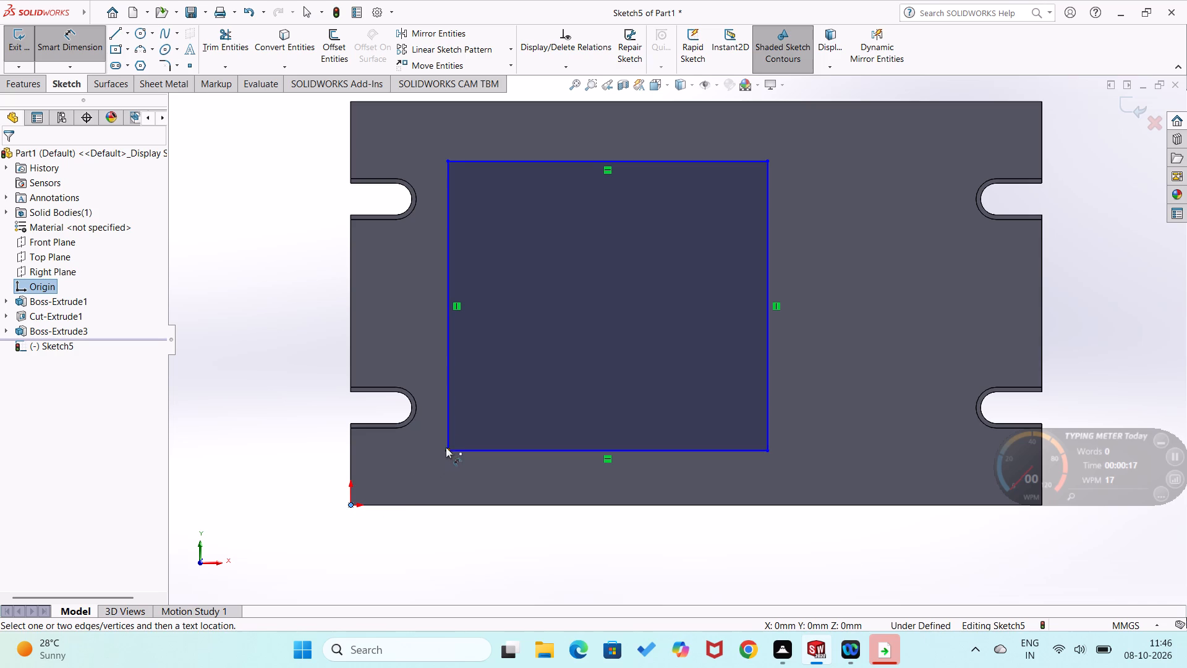
left_click(447, 450)
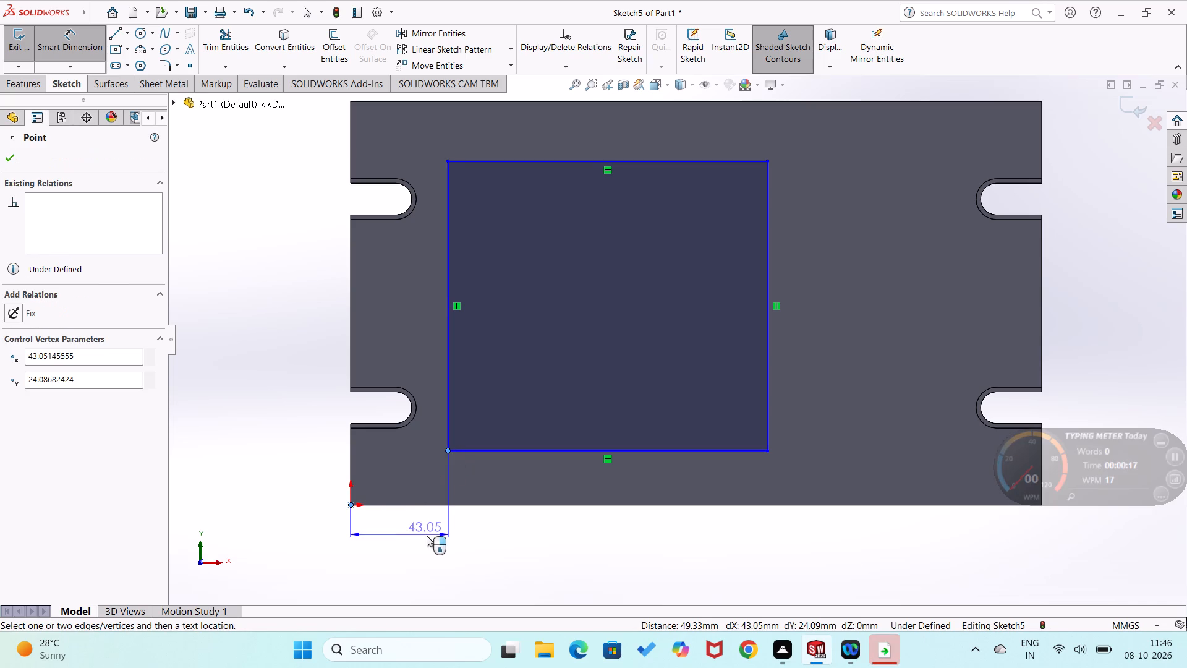
left_click(427, 536)
type("36")
key("Return")
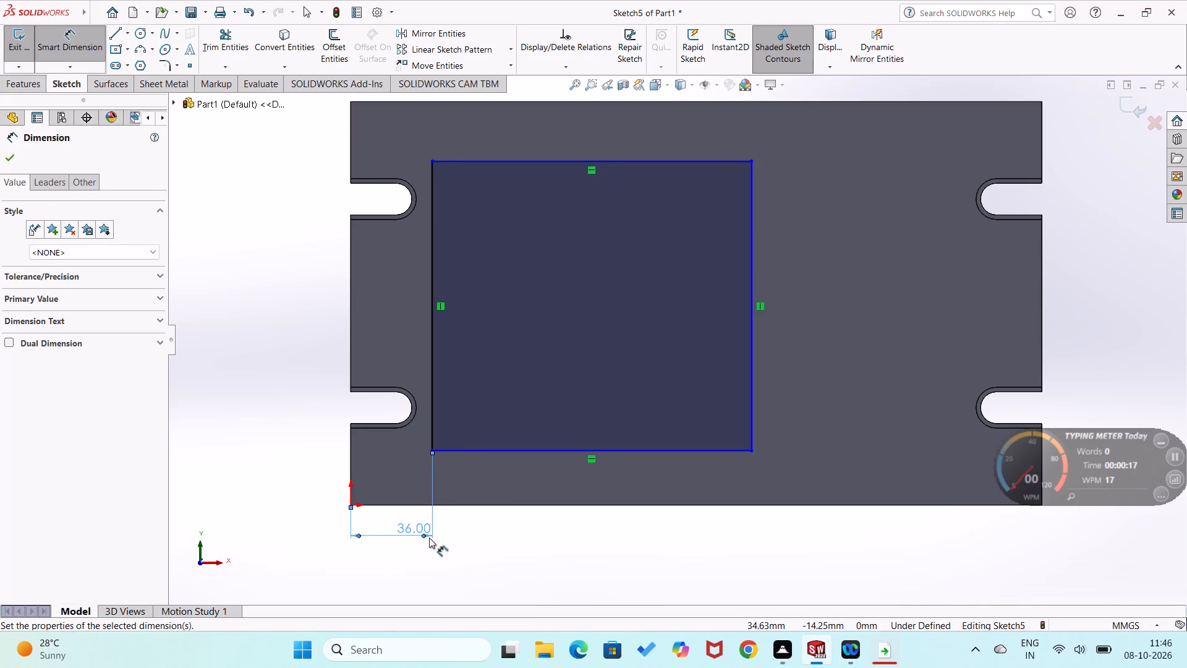
left_click(340, 558)
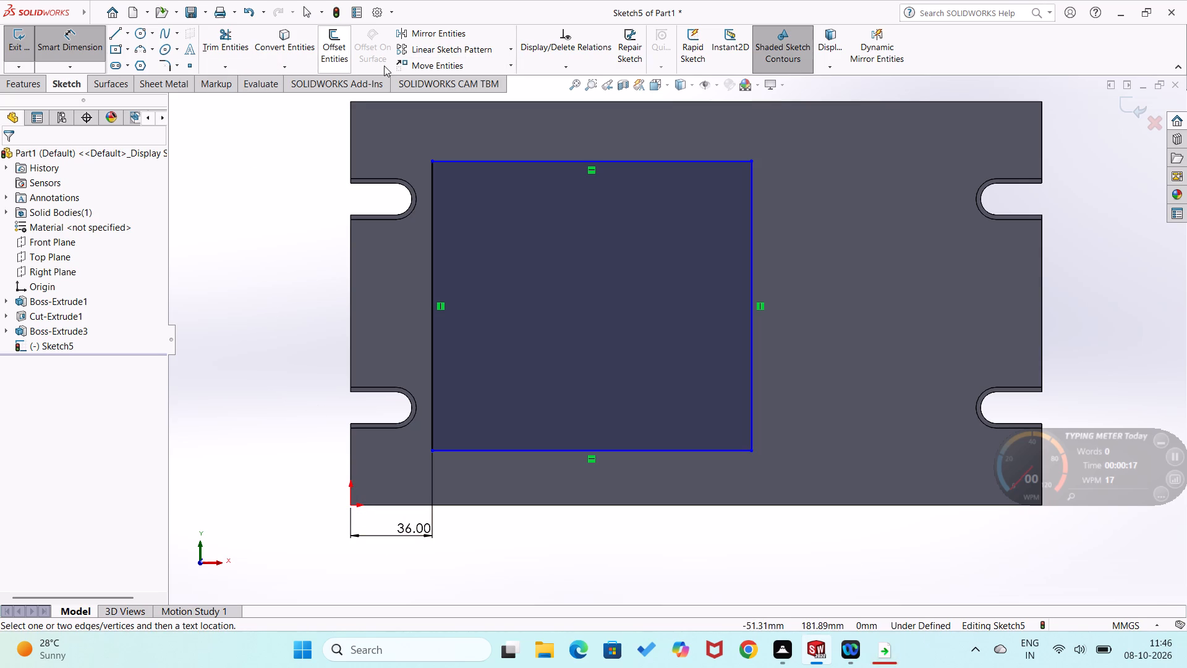
Dimension the rectangle's bottom edge at 140 mm and its left edge at 140 mm.
left_click(12, 85)
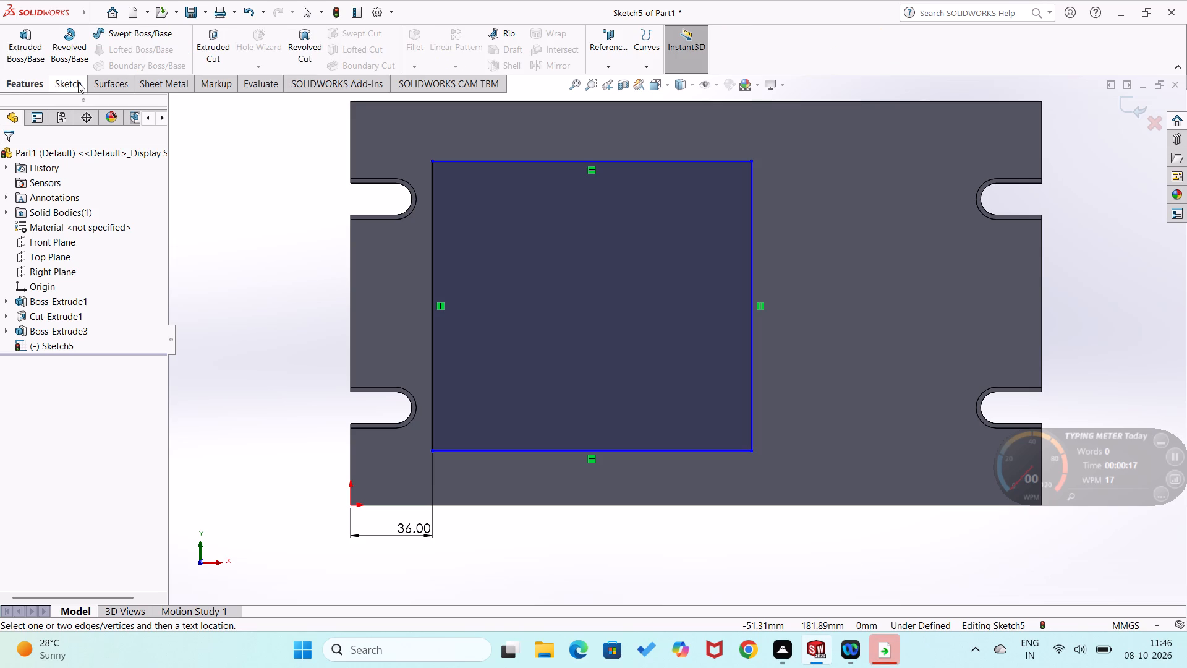
left_click(67, 85)
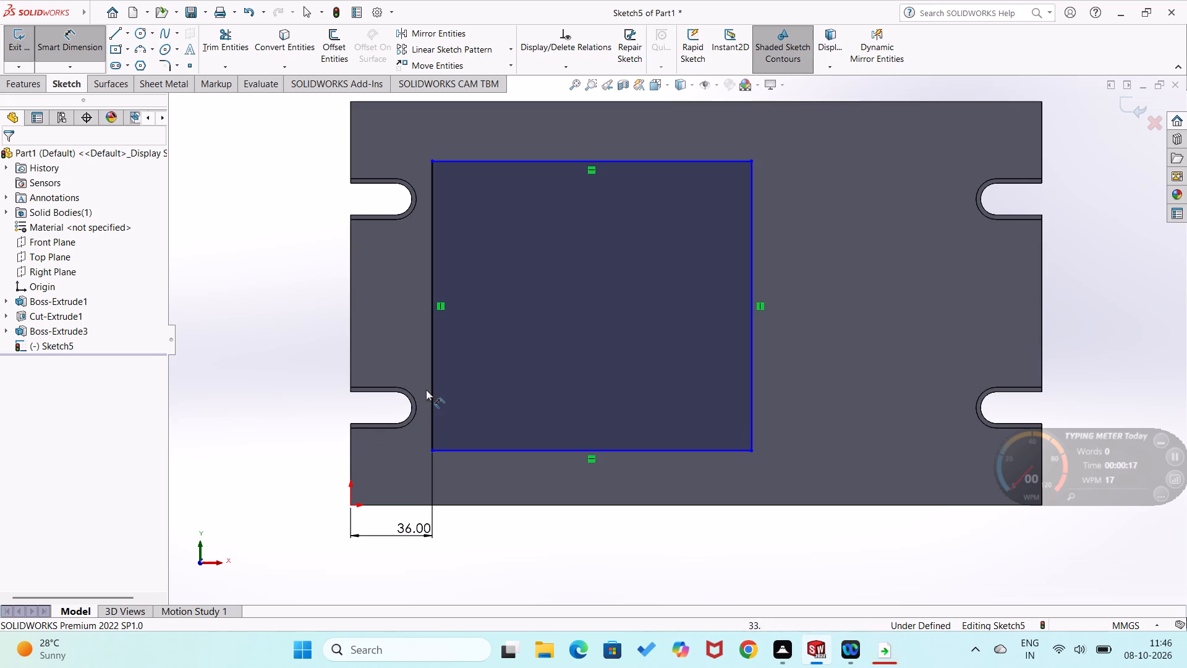
left_click(493, 452)
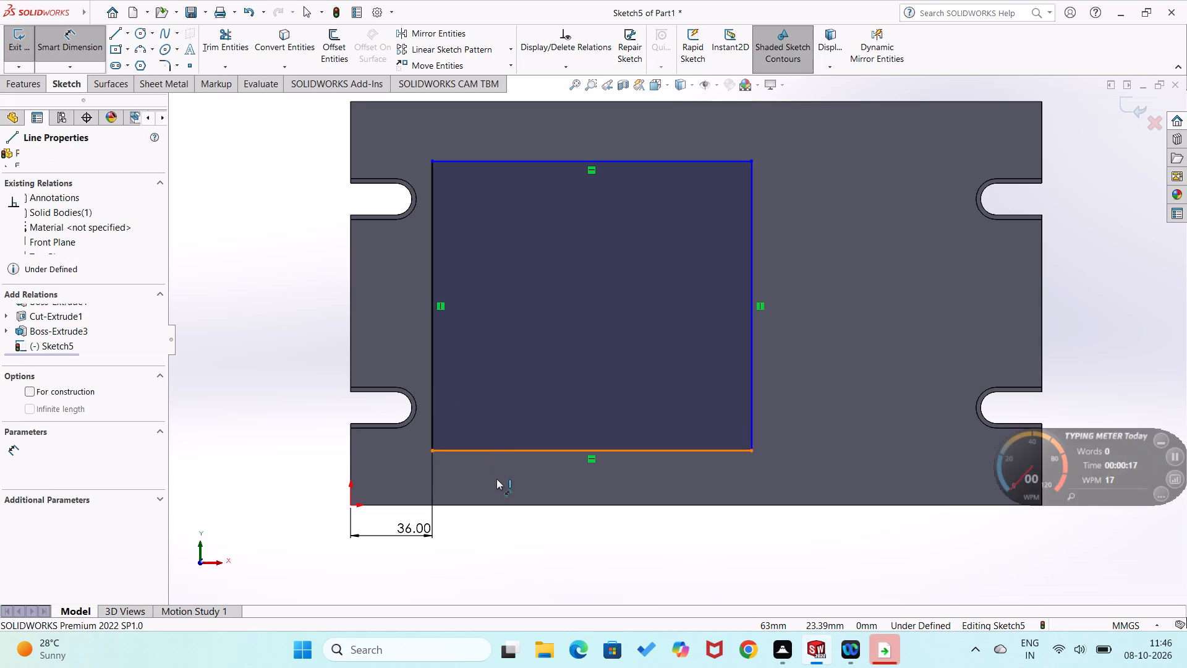
left_click(498, 487)
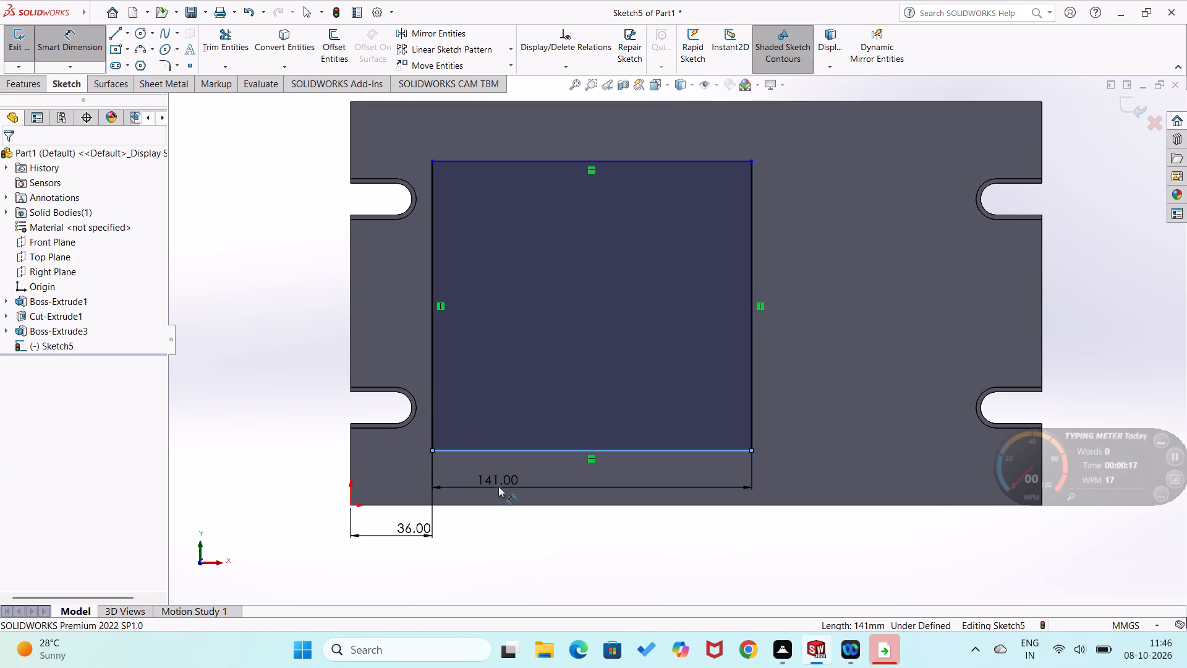
type("14")
key("0")
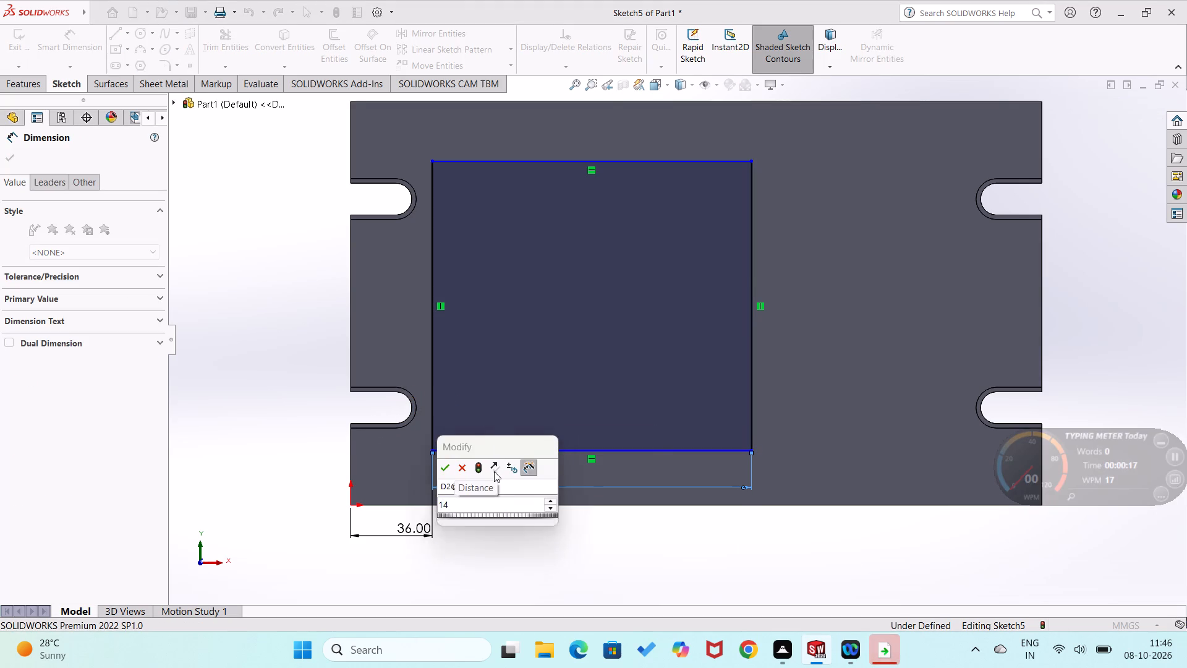
key("Return")
left_click(435, 390)
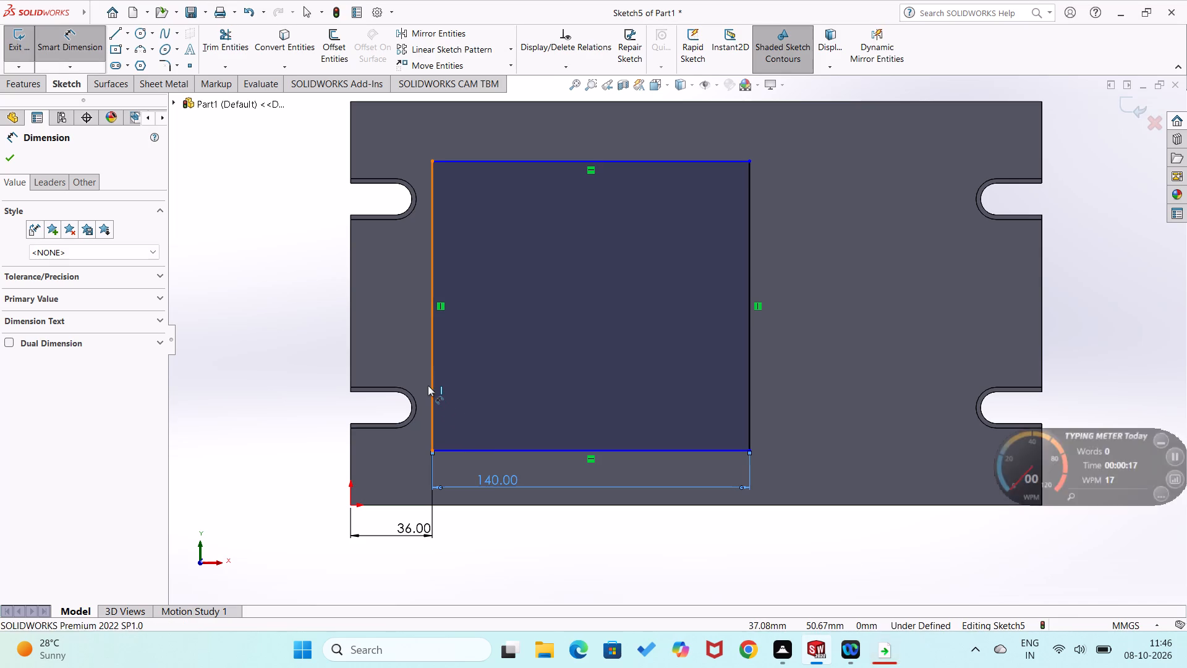
left_click(424, 373)
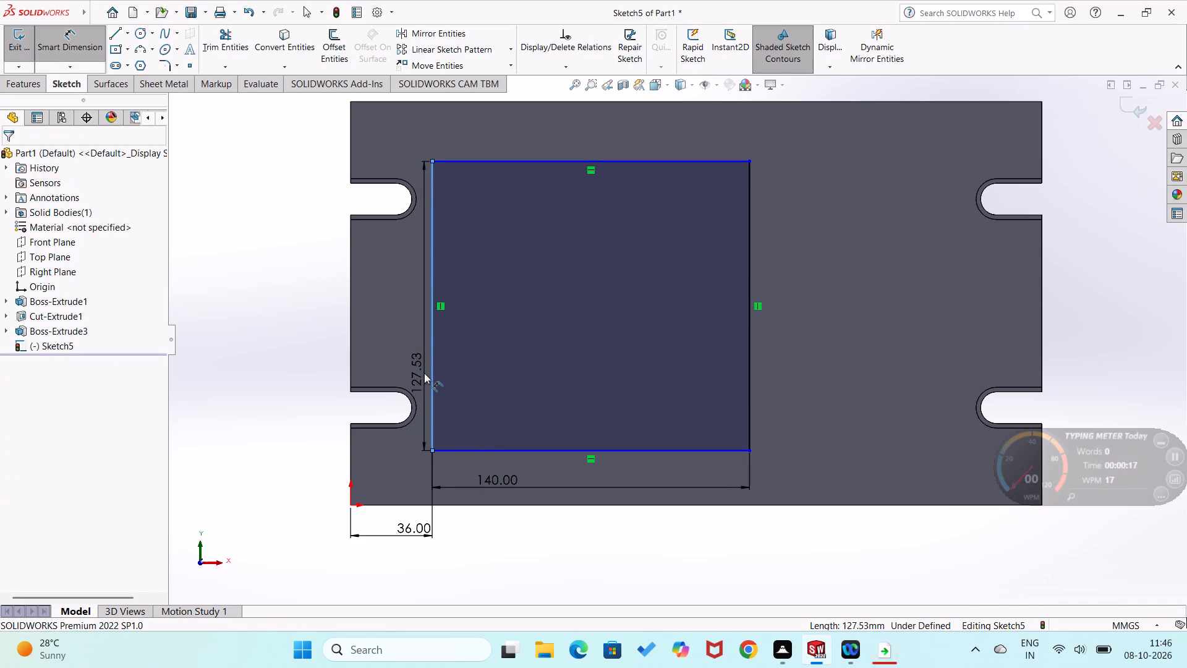
type("140")
key("Return")
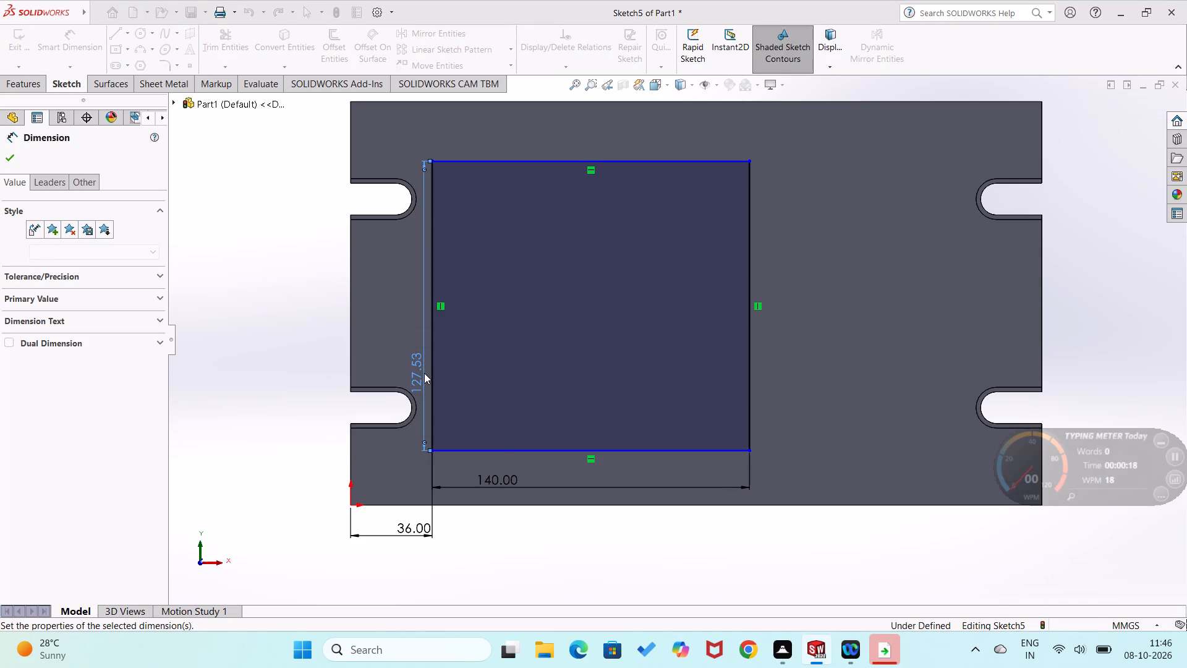
left_click(288, 387)
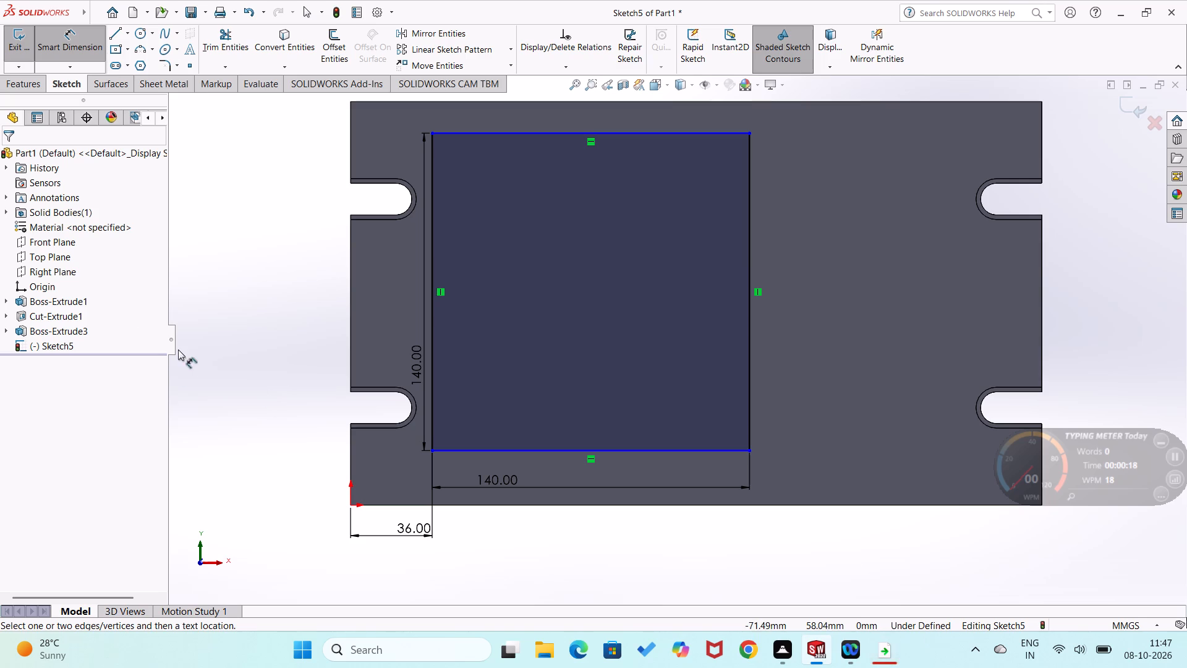
Draw four circles about 20 to 23 mm in diameter inside the square, one near each corner.
right_click_drag(194, 358, 268, 374)
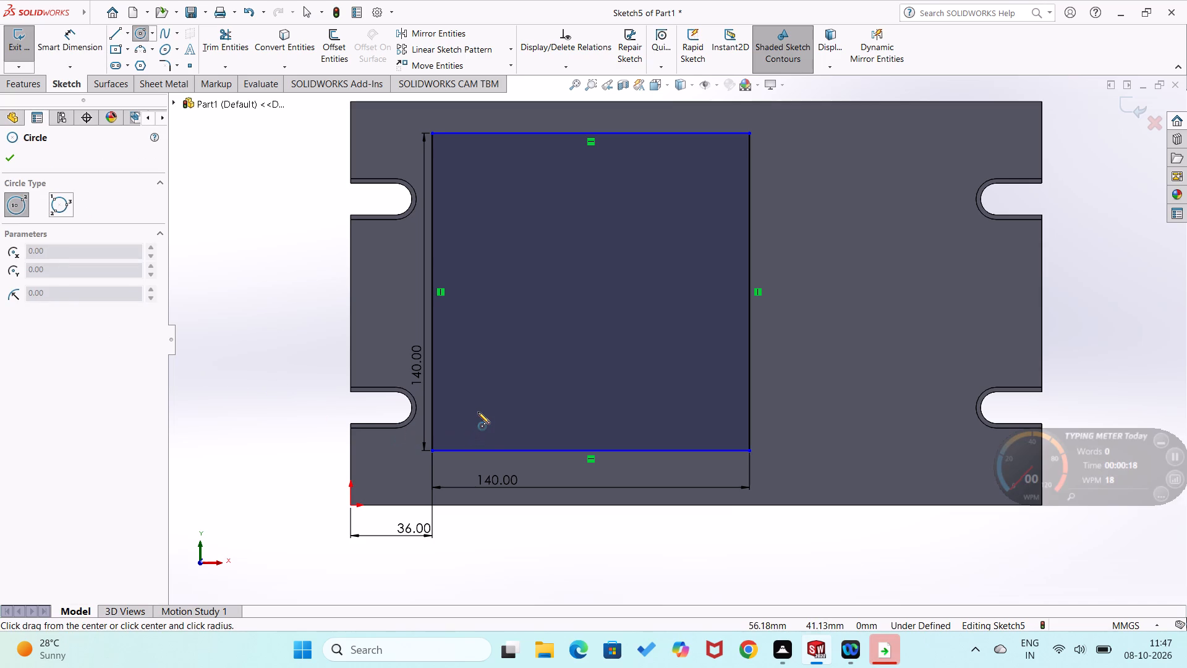
left_click(478, 411)
left_click(485, 434)
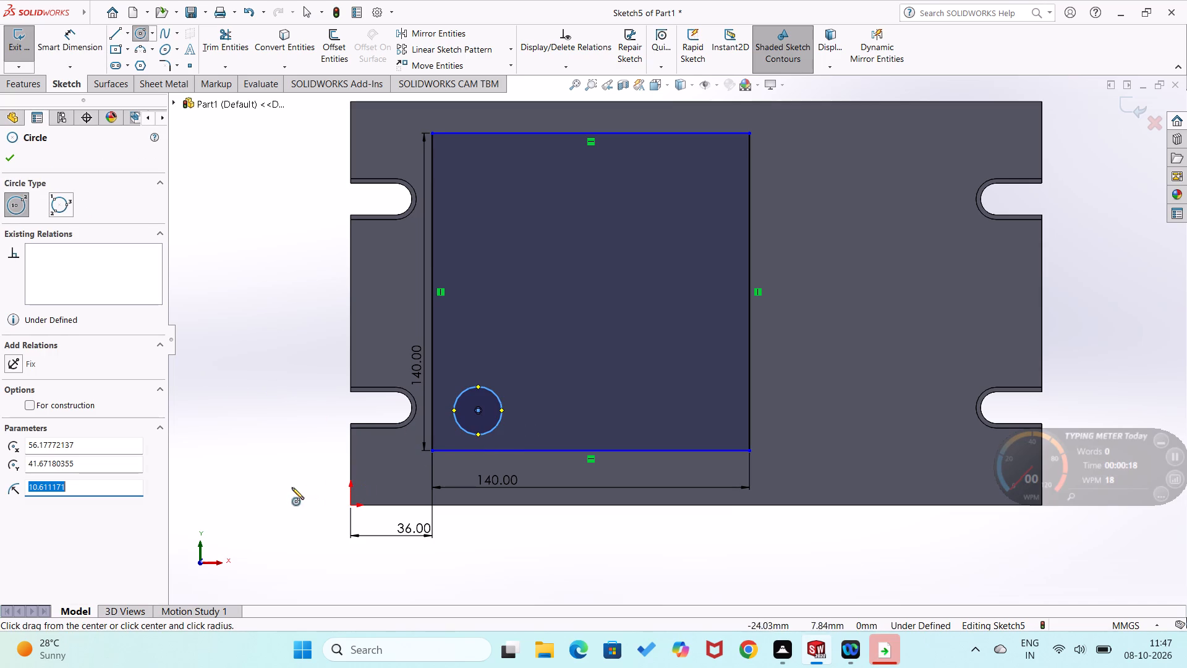
right_click_drag(285, 490, 260, 377)
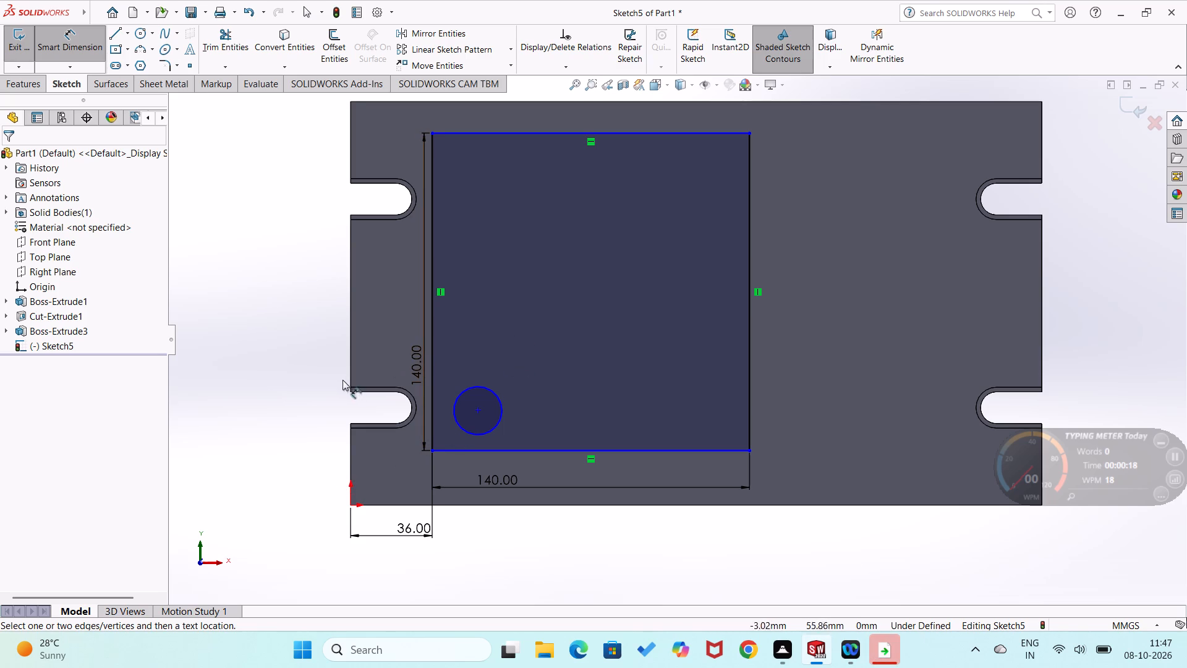
right_click_drag(262, 403, 309, 397)
right_click_drag(279, 401, 347, 391)
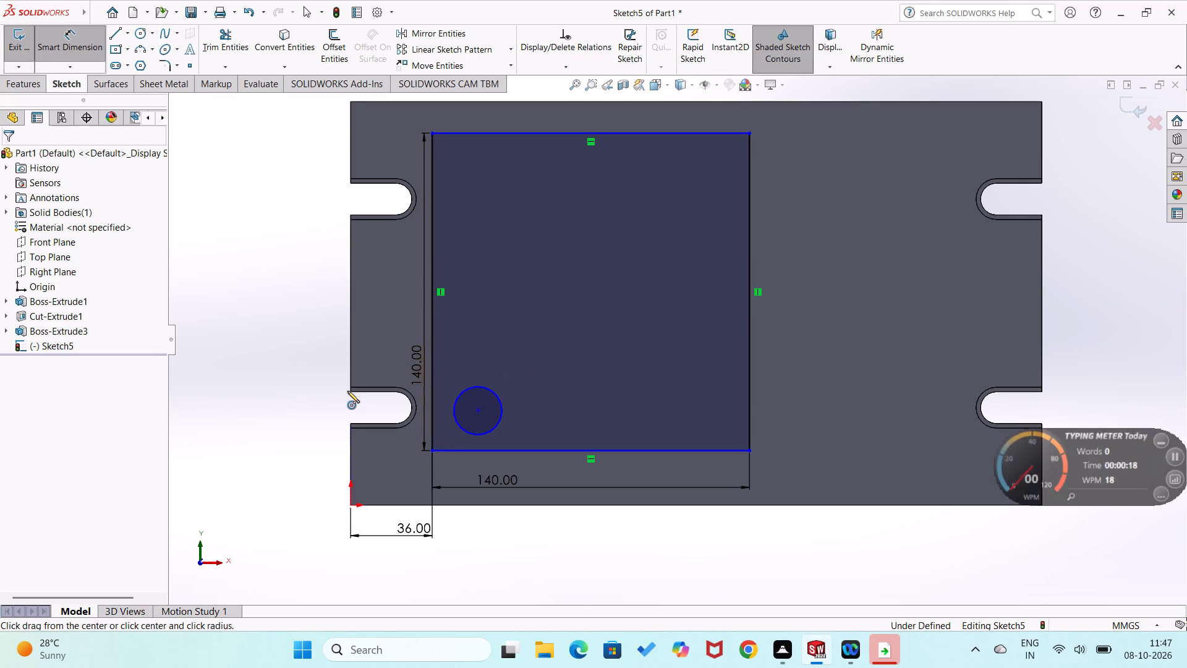
left_click(480, 169)
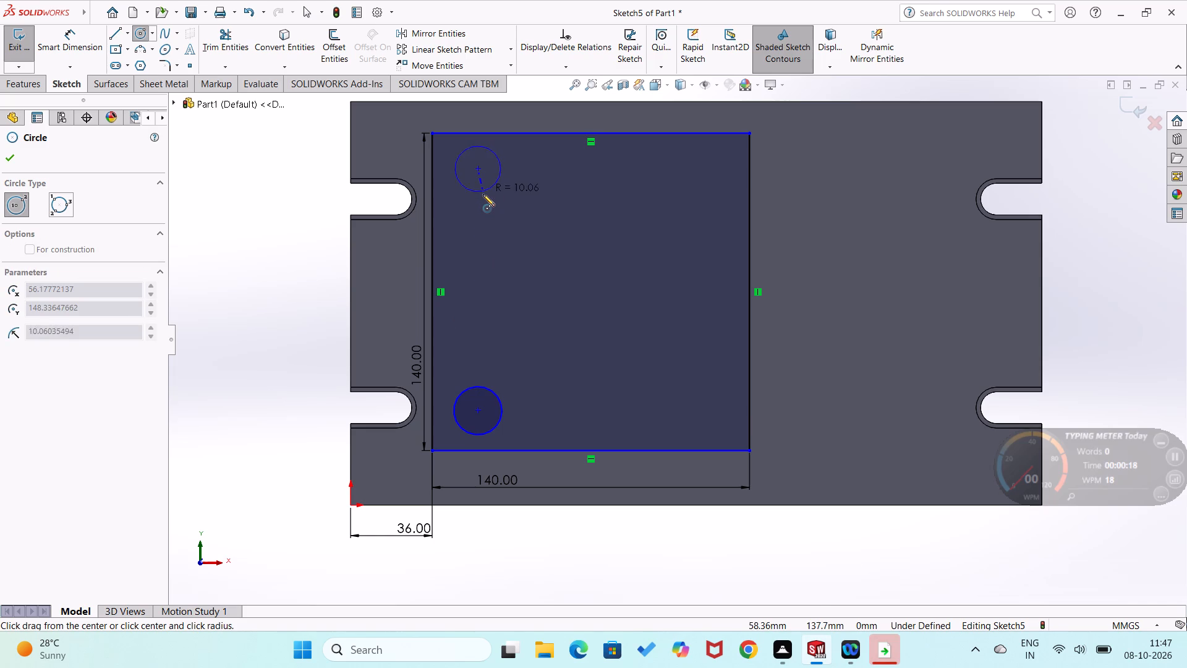
left_click(483, 194)
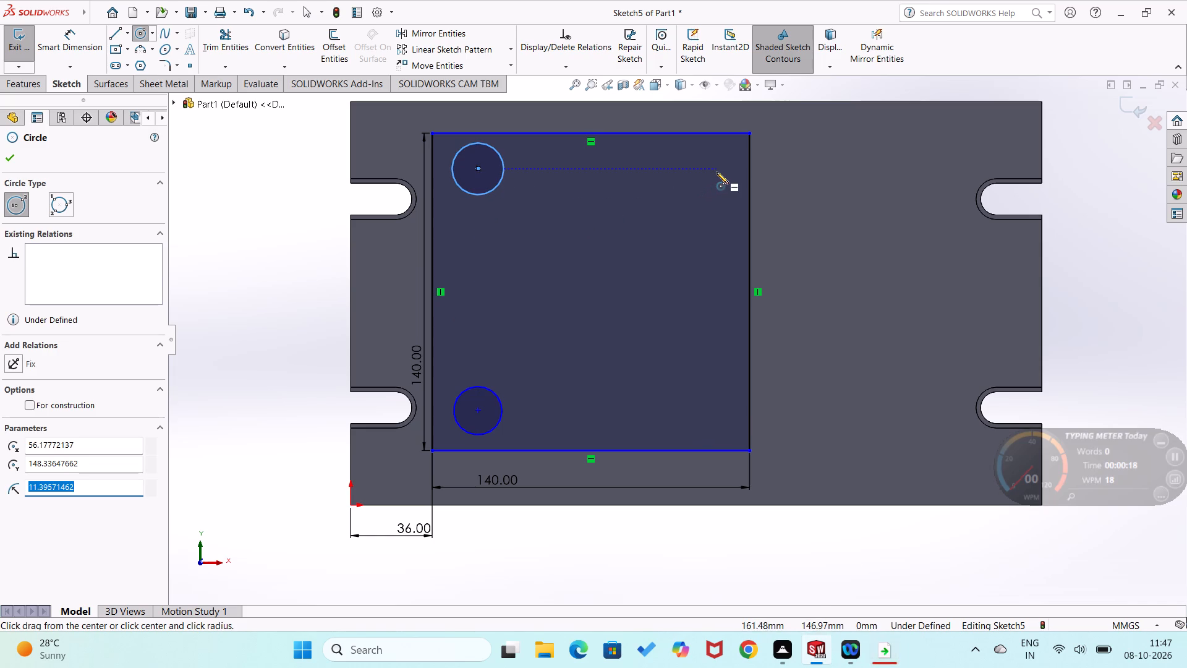
left_click(717, 172)
left_click(719, 193)
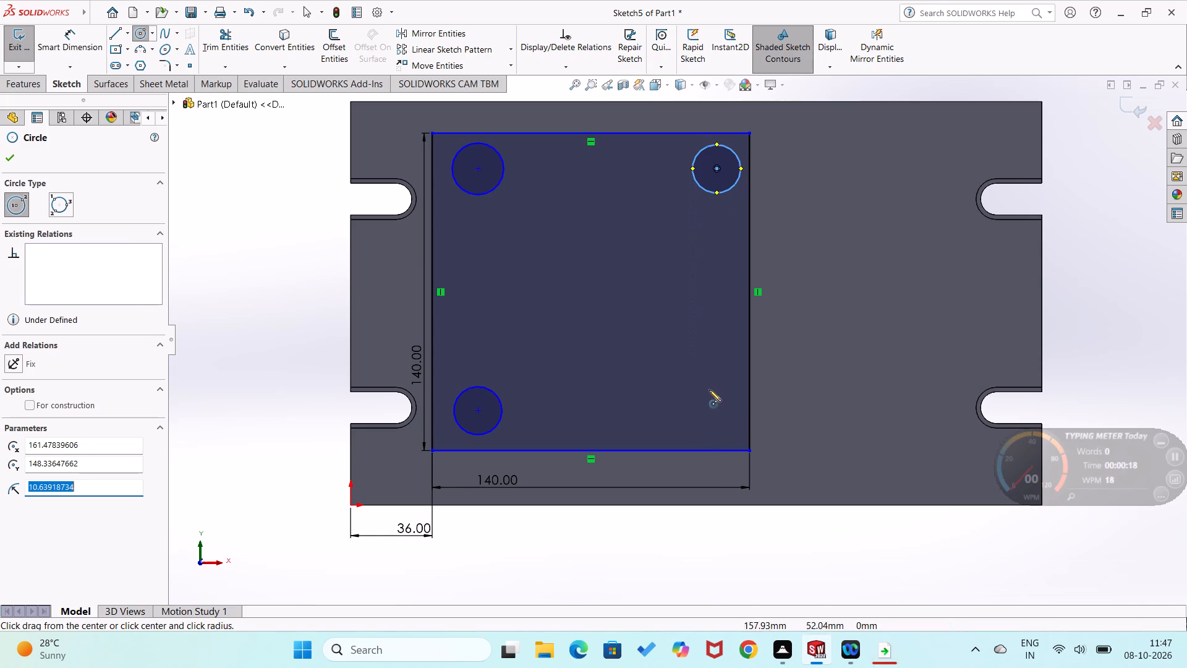
left_click(710, 412)
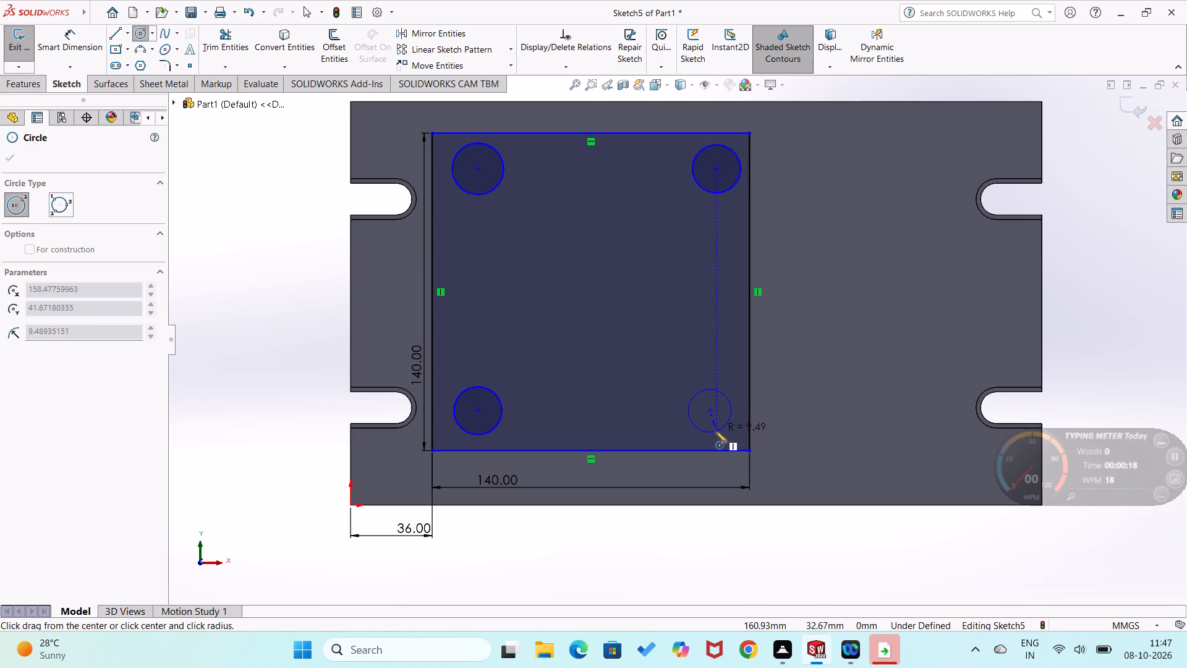
left_click(715, 432)
Dimension the diameters of the lower-left and lower-right circles at 12 mm each.
right_click_drag(260, 507, 265, 427)
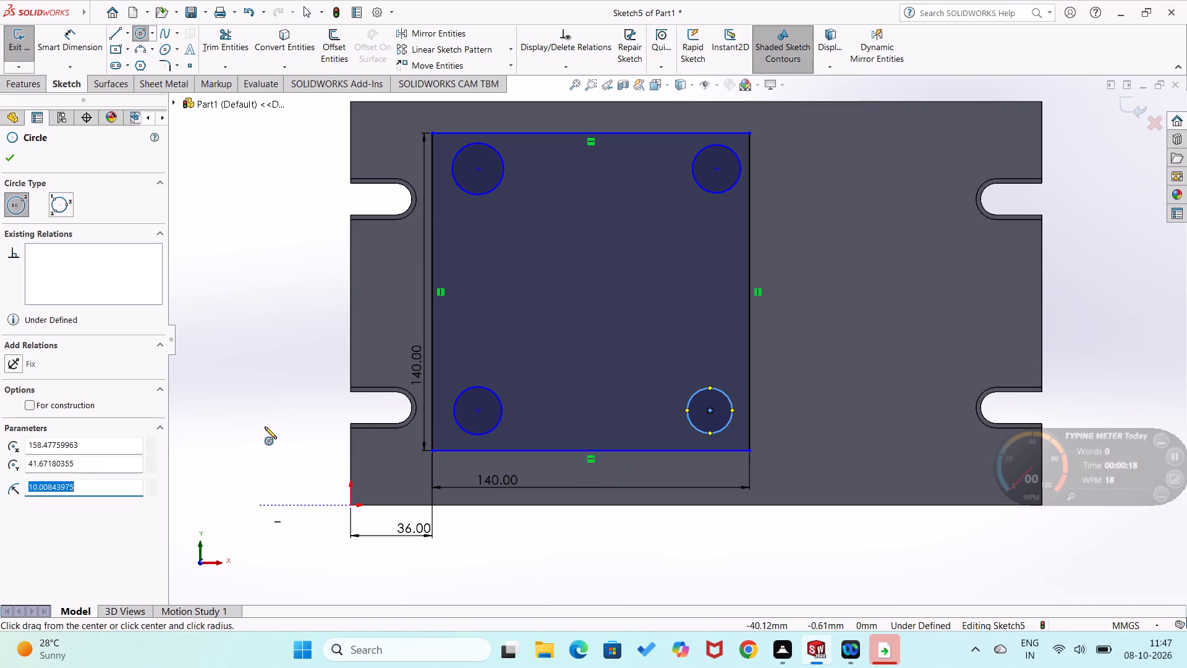
right_click_drag(265, 427, 261, 388)
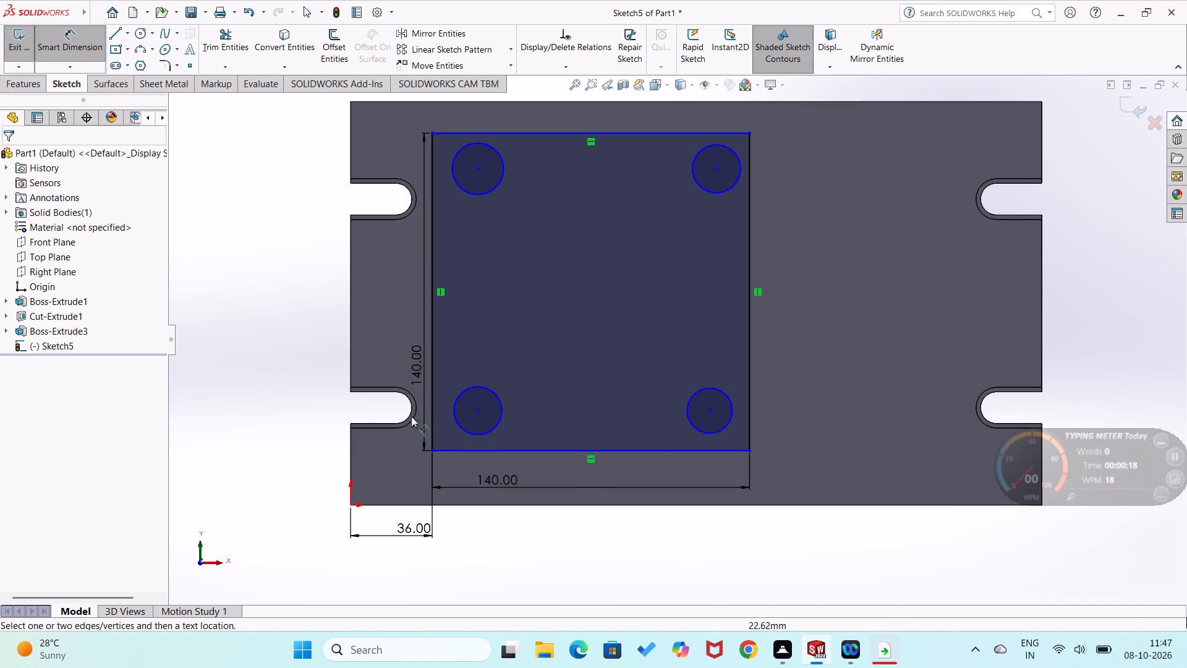
left_click(480, 432)
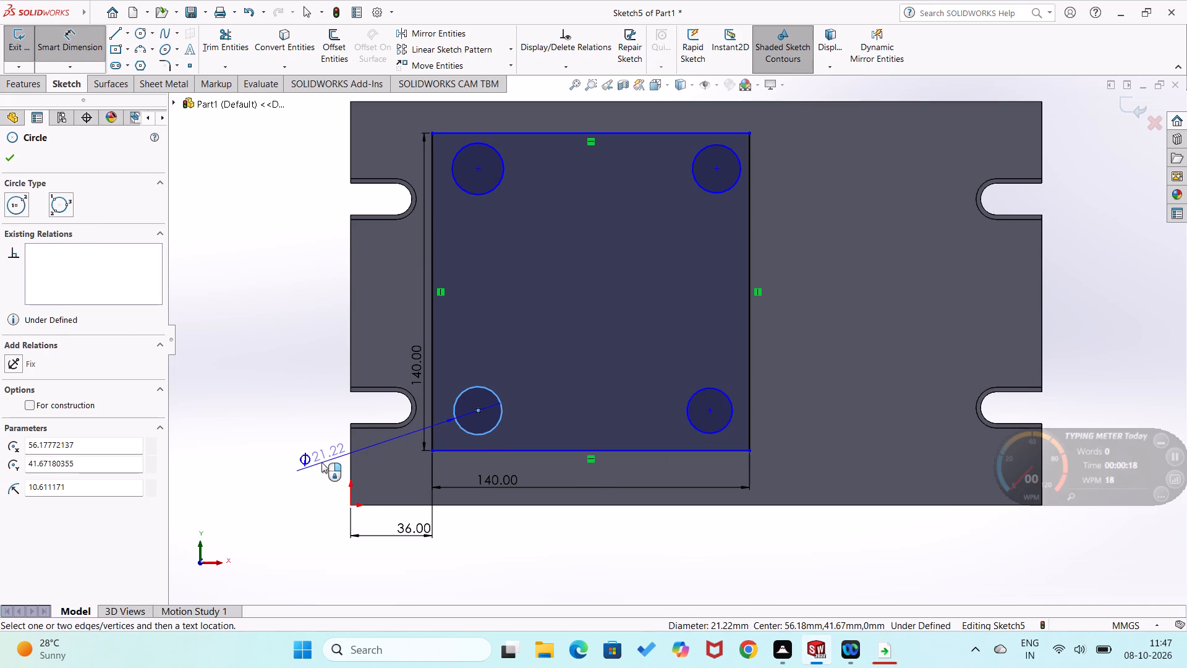
left_click(321, 462)
type("12")
key("Return")
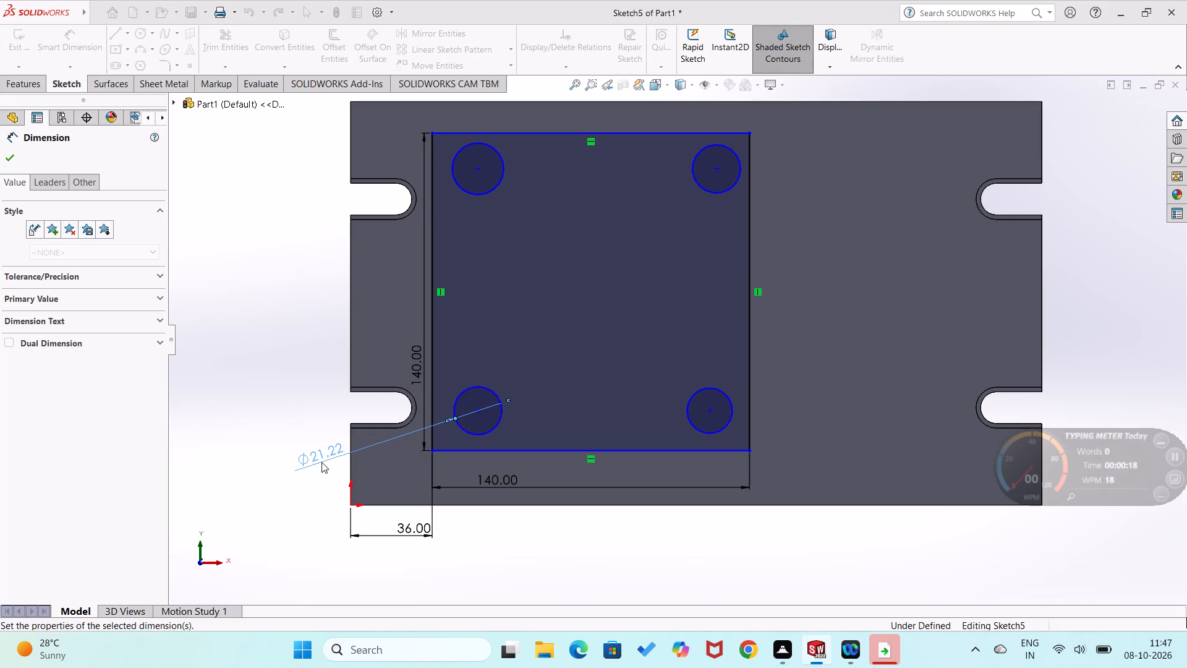
left_click(276, 495)
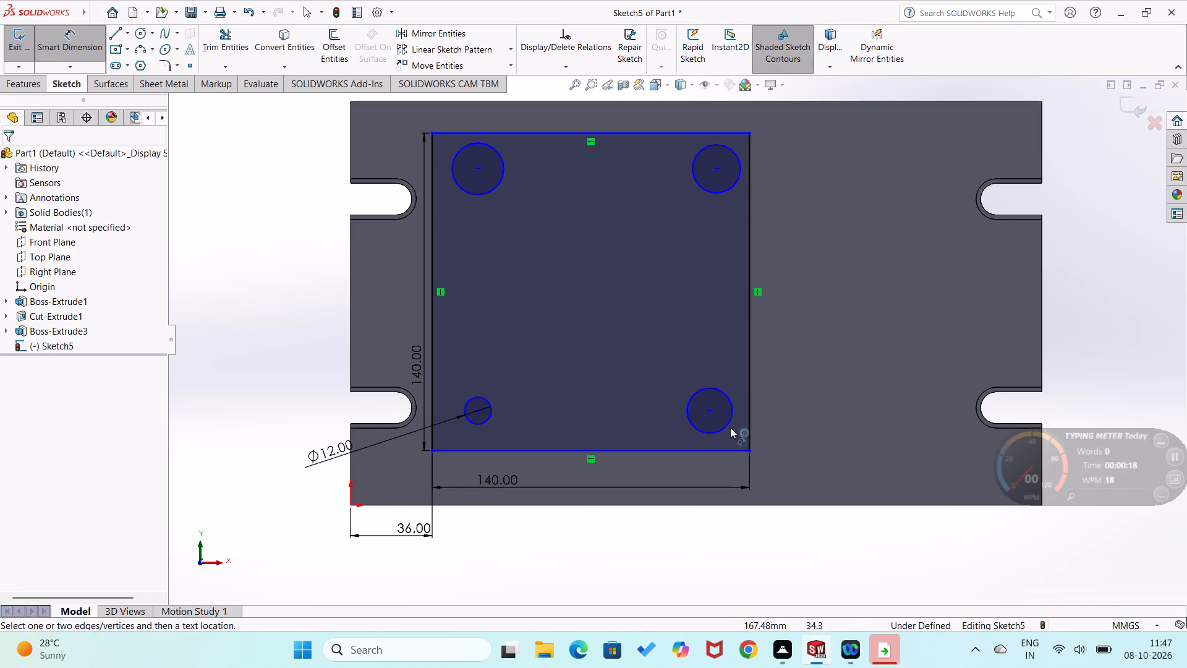
left_click(727, 425)
left_click(776, 429)
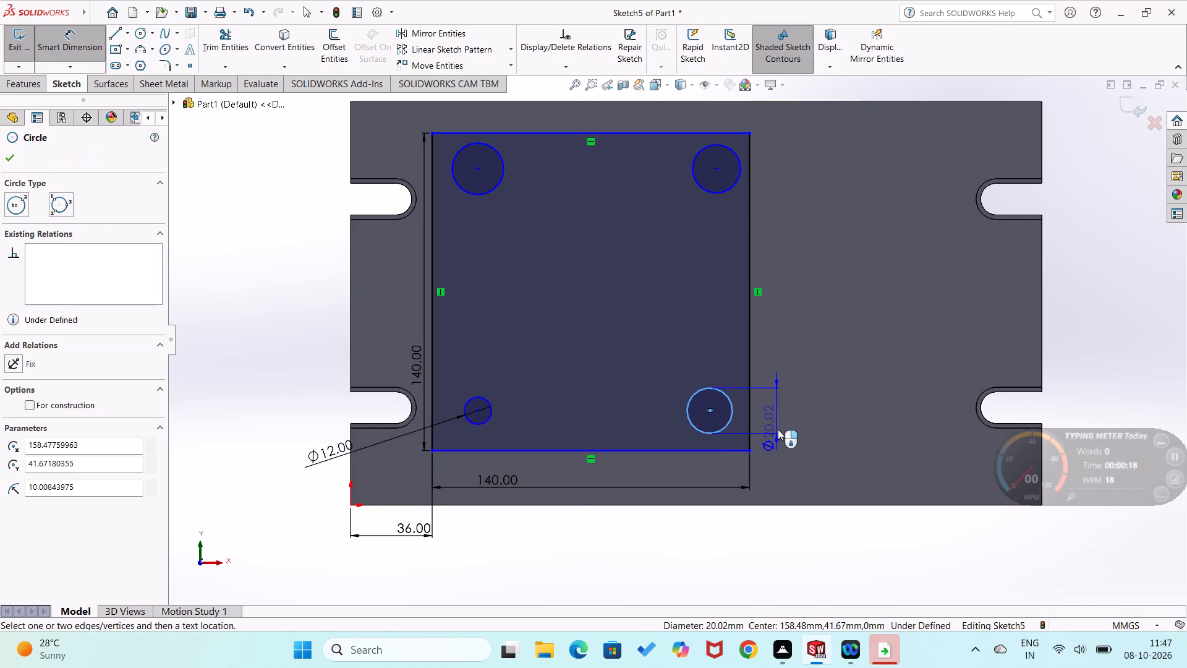
type("12")
key("Return")
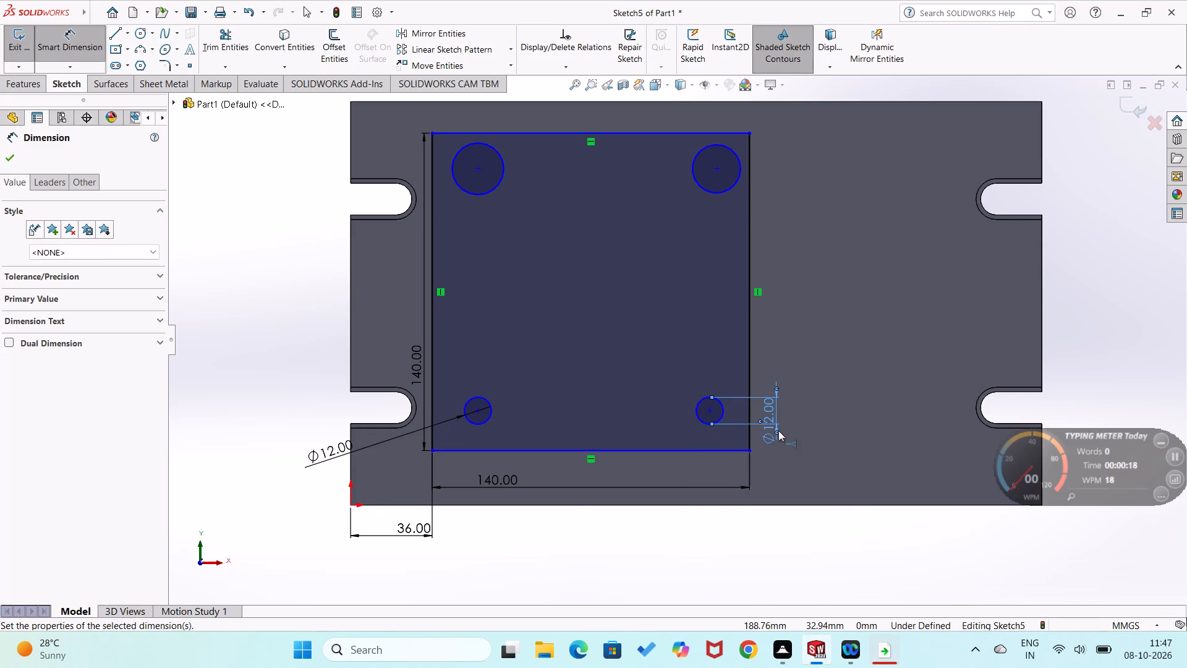
Dimension the diameters of the upper-right and upper-left circles at 12 mm each.
left_click(738, 181)
left_click(788, 179)
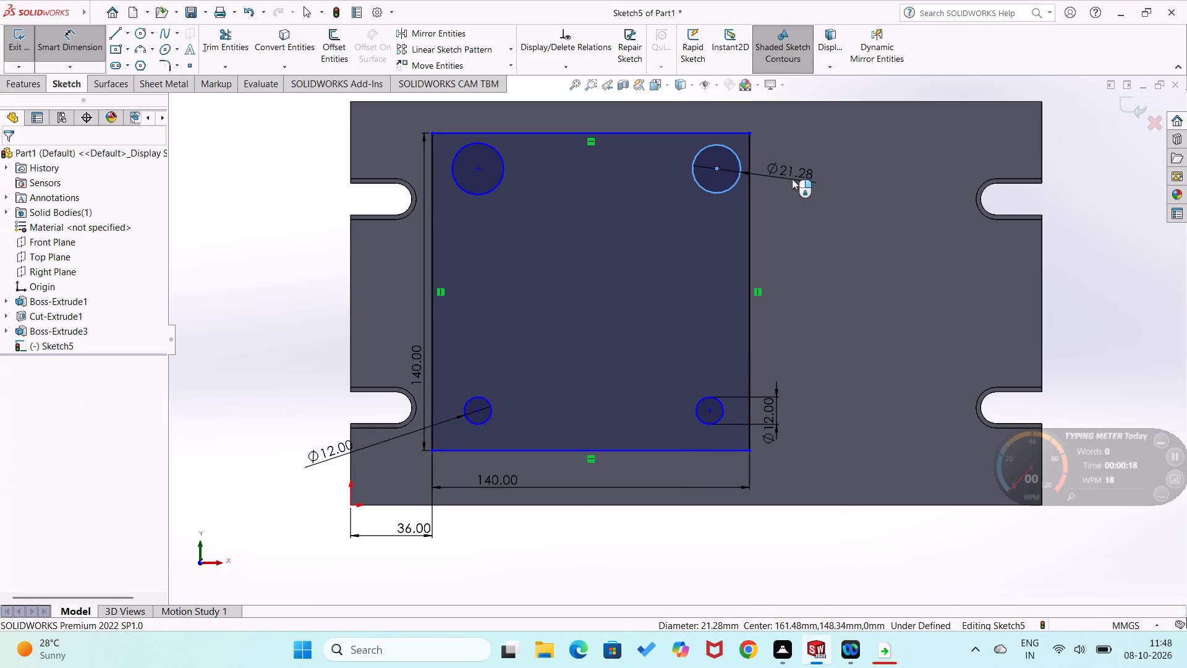
type("12")
key("Return")
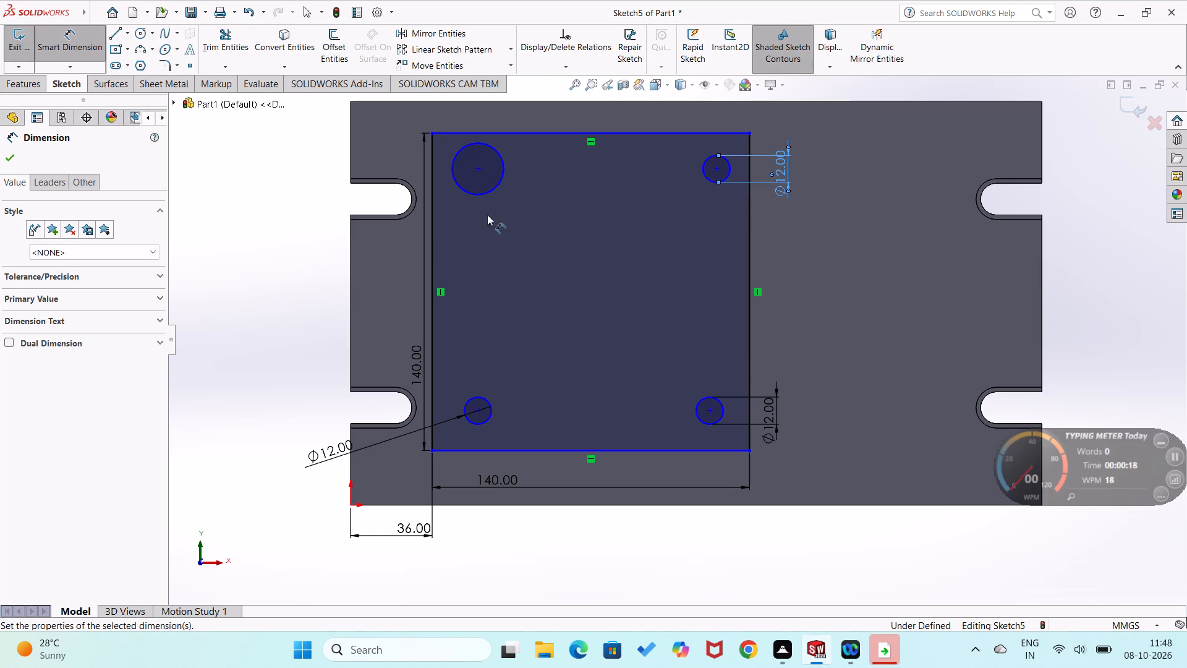
left_click(497, 186)
left_click(540, 187)
type("12")
key("Return")
left_click(304, 312)
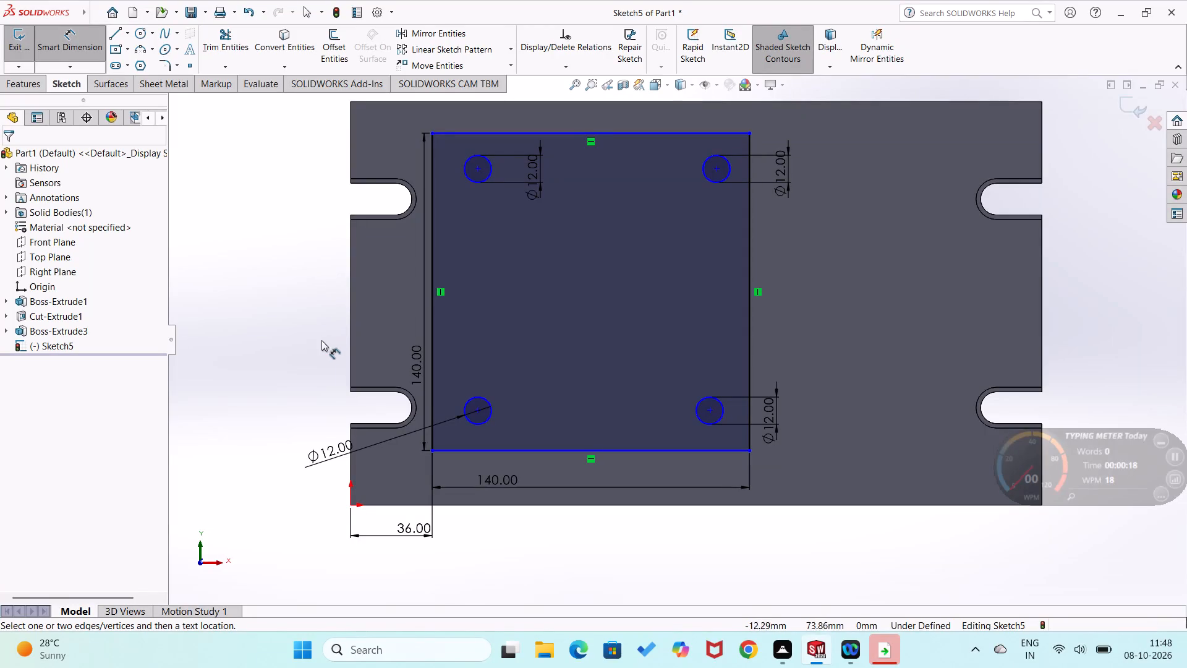
Dimension the vertical distance from the origin to the square's lower-left corner at 20 mm.
left_click(351, 505)
left_click(433, 450)
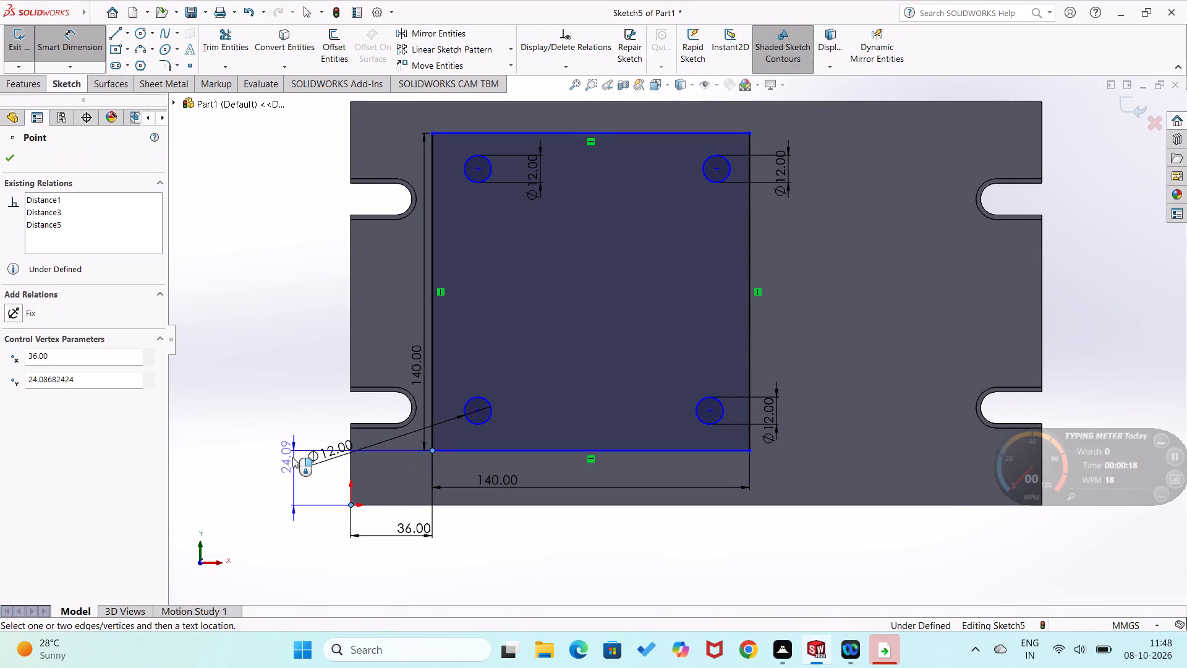
left_click(292, 465)
type("20")
key("Return")
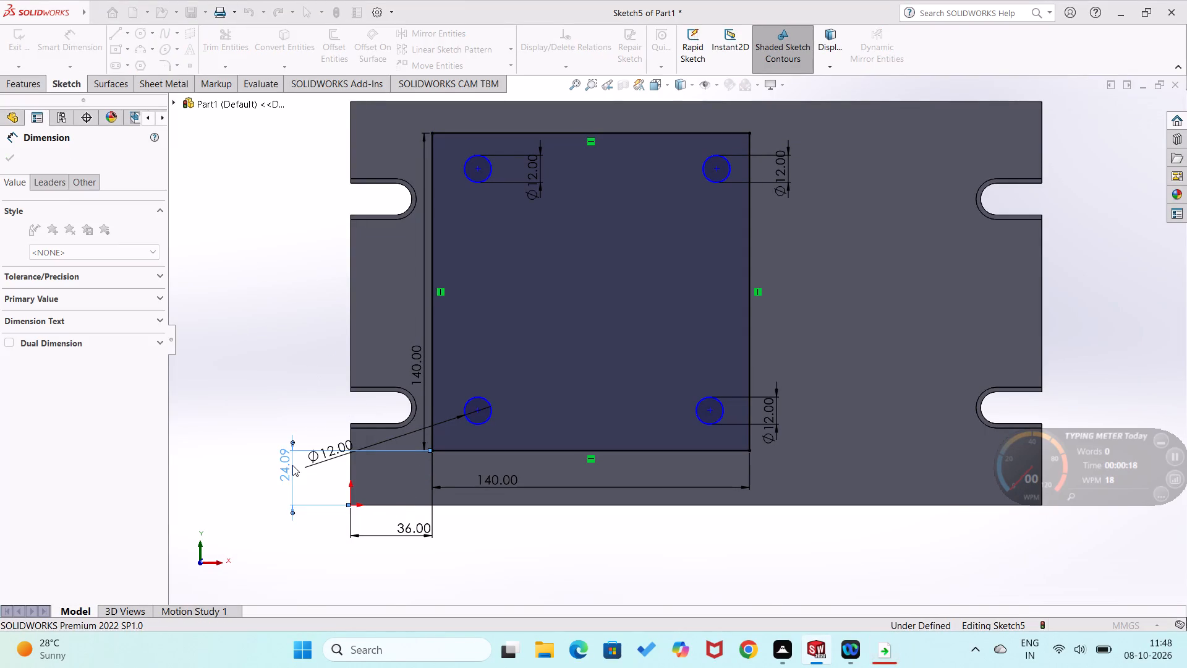
left_click(313, 398)
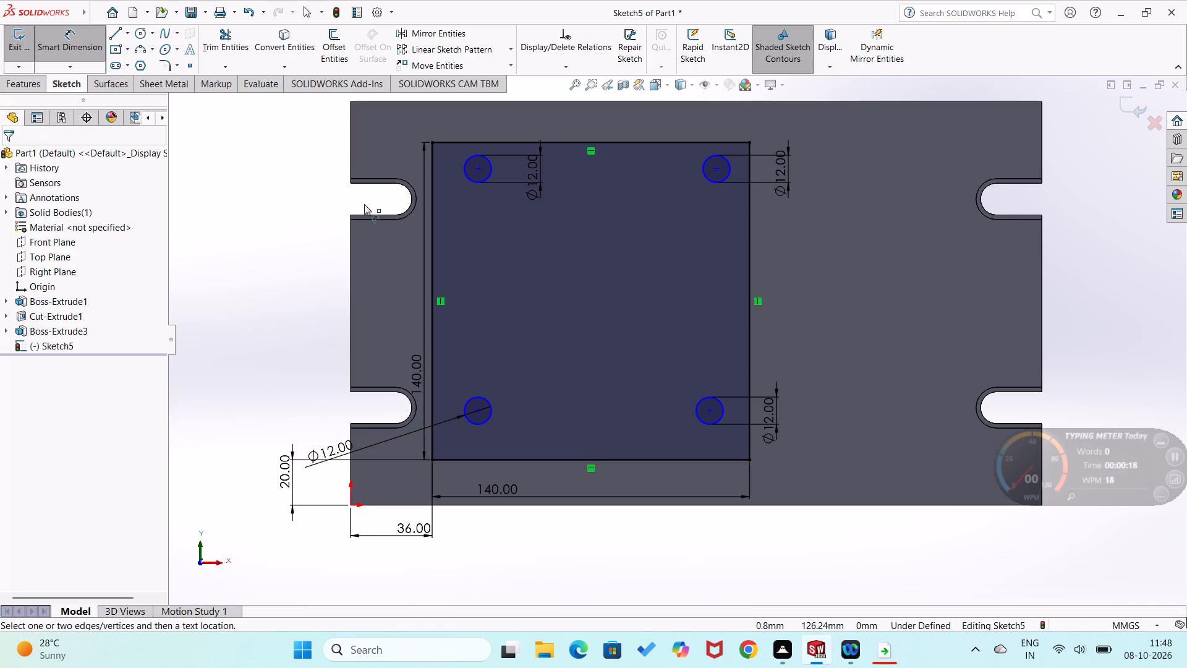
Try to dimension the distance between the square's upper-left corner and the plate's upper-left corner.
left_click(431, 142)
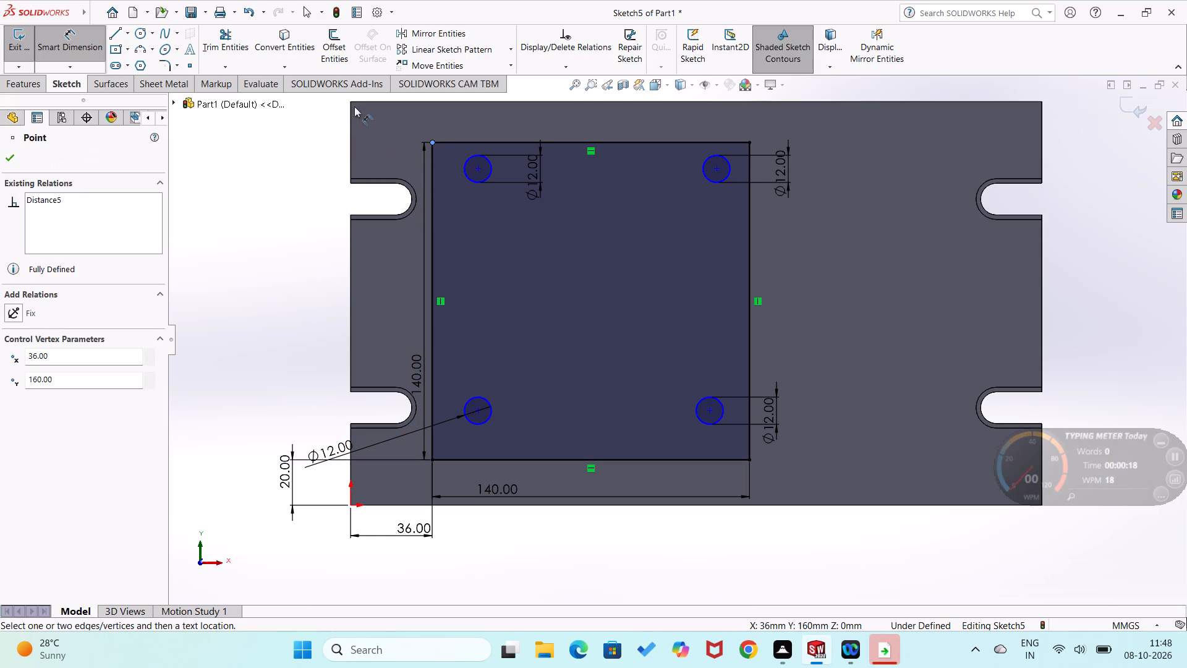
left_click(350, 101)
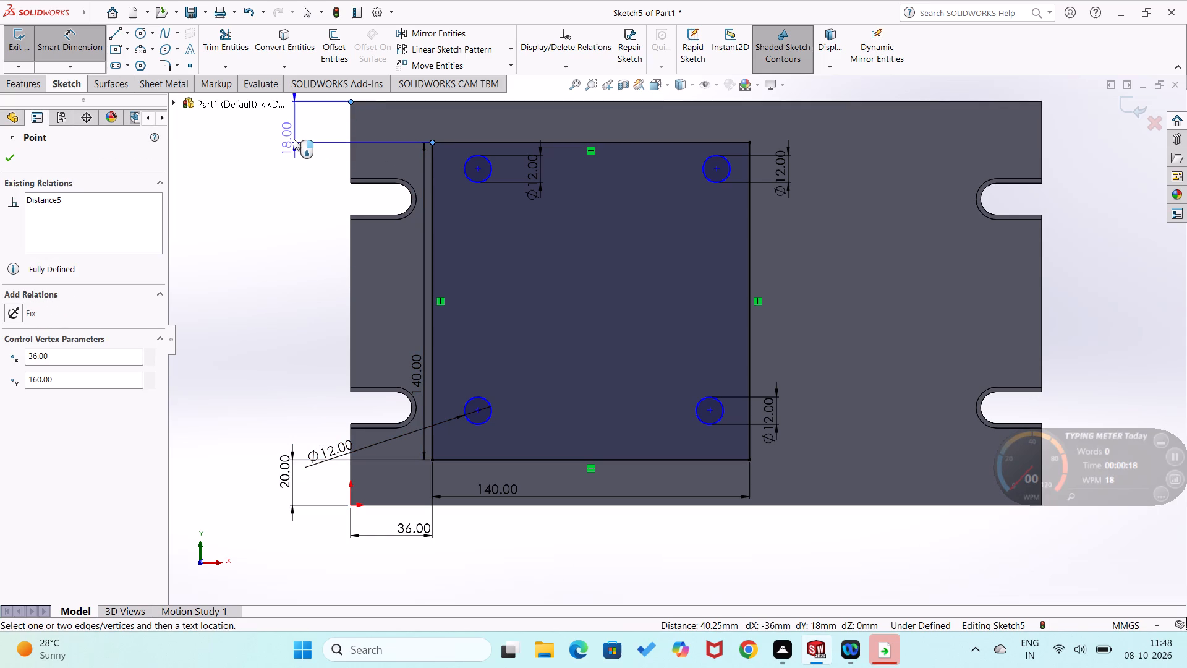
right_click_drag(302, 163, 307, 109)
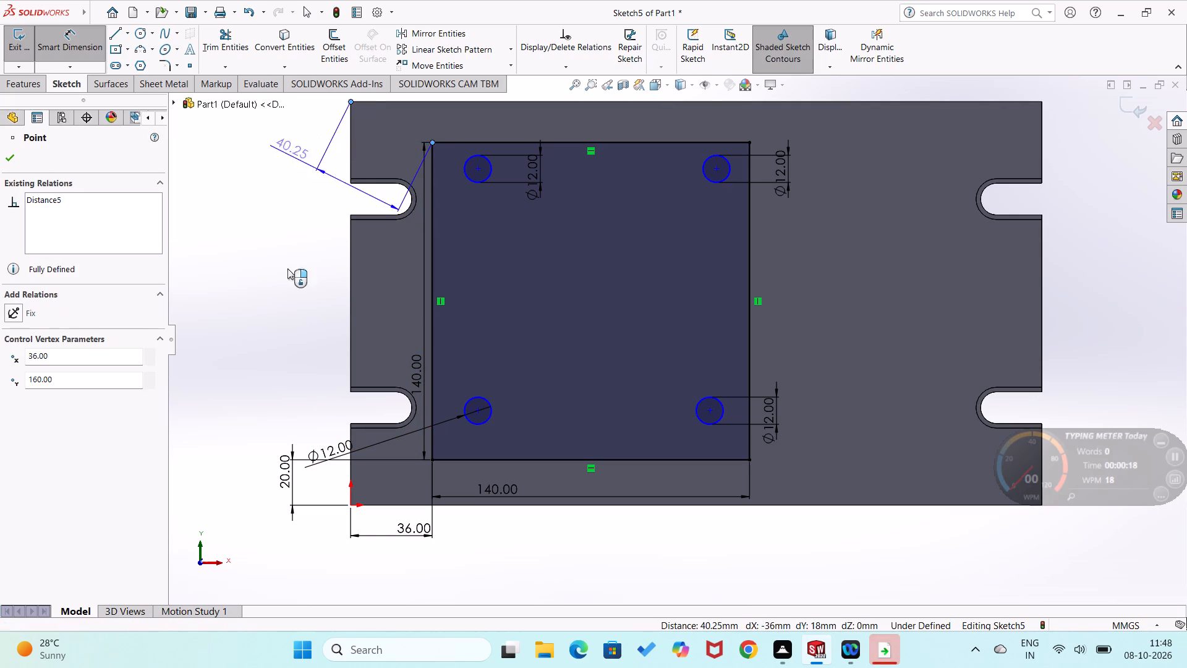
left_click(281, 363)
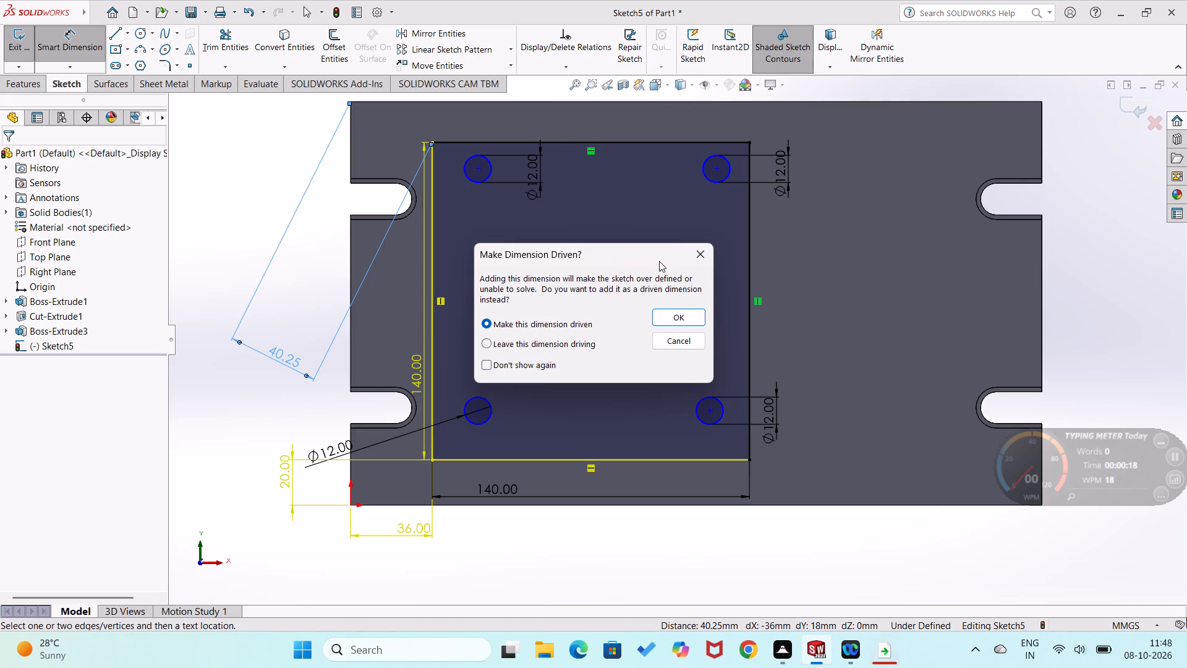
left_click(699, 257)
Set the vertical distance from the origin to the square's lower-left corner to 19 mm.
double_click(289, 472)
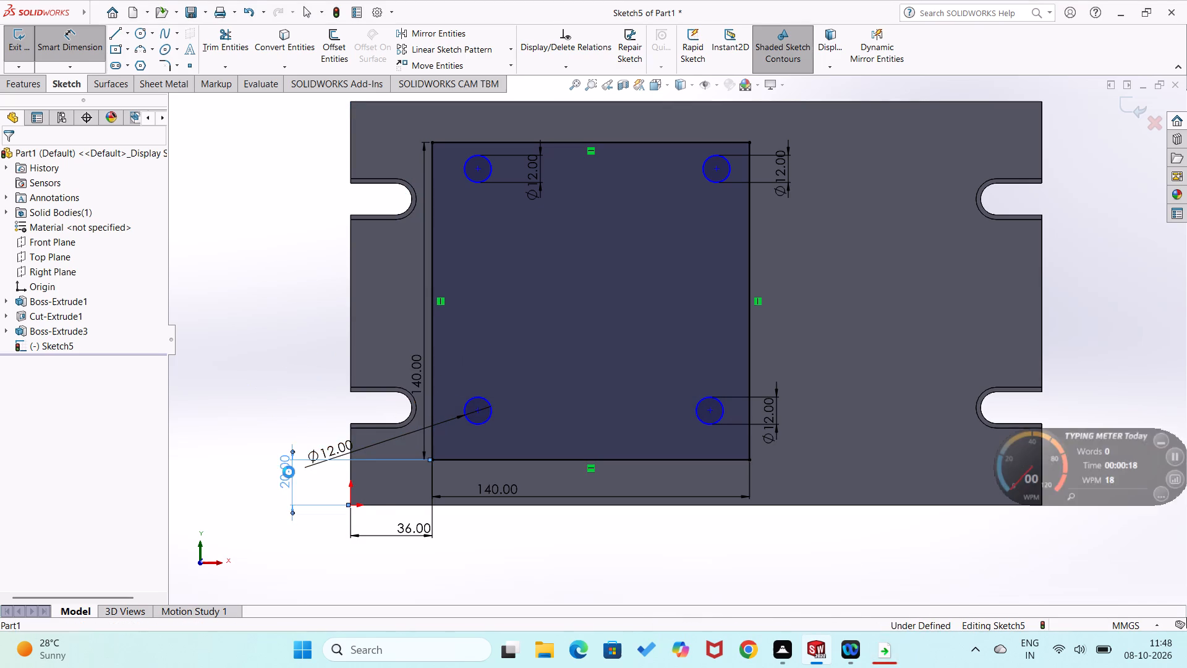
key("1")
key("9")
key("Return")
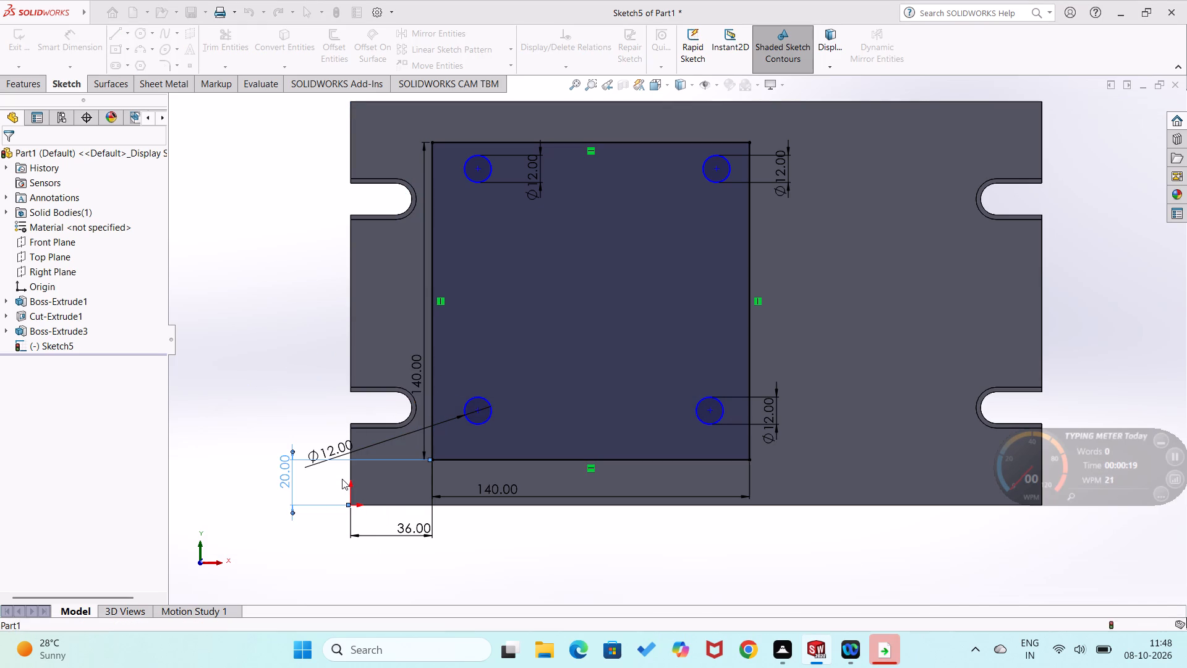
left_click(308, 404)
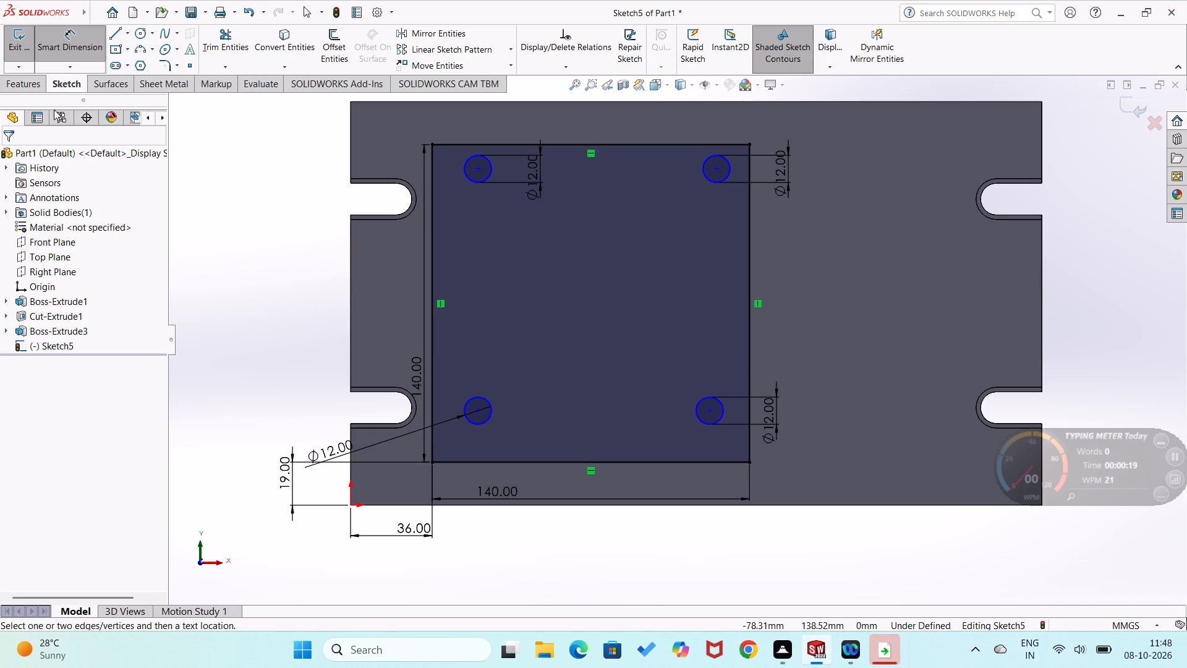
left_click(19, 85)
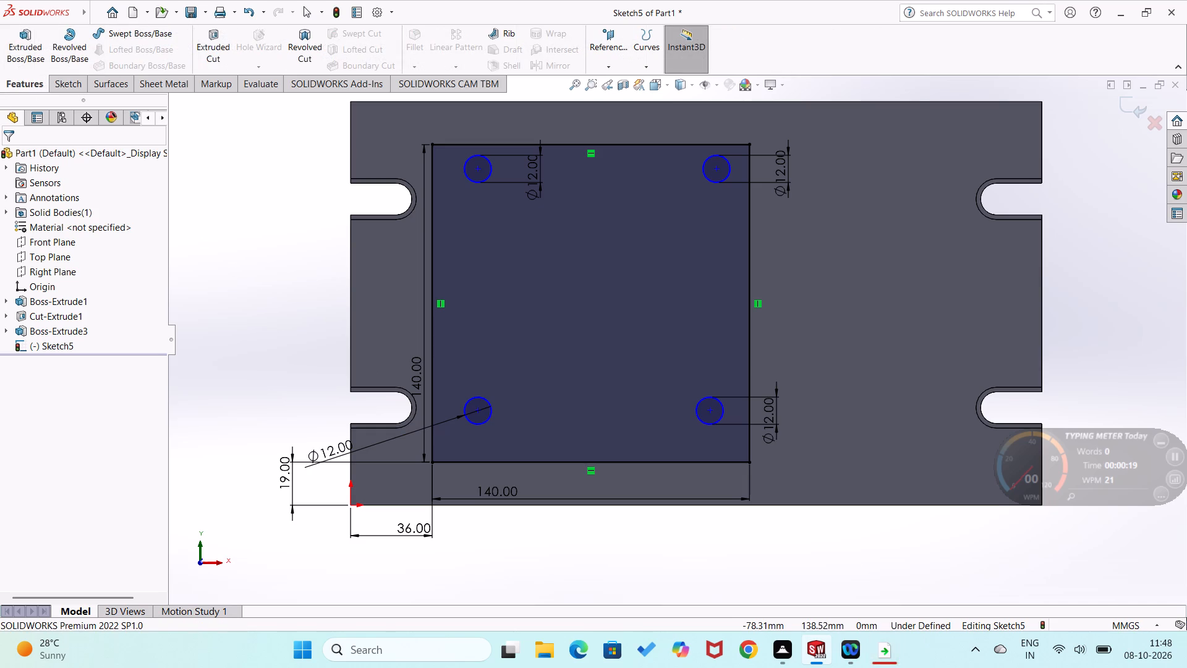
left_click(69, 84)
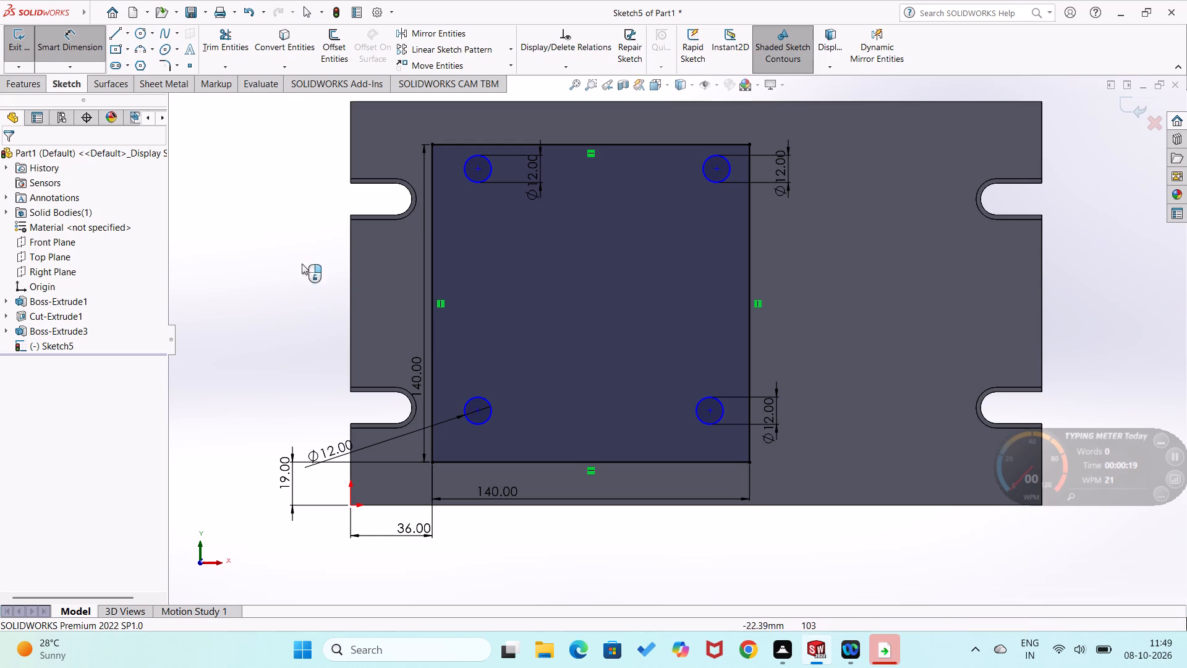
Dimension the vertical distance from the plate's upper-left corner to the upper-left circle's centre at 54 mm.
left_click(351, 101)
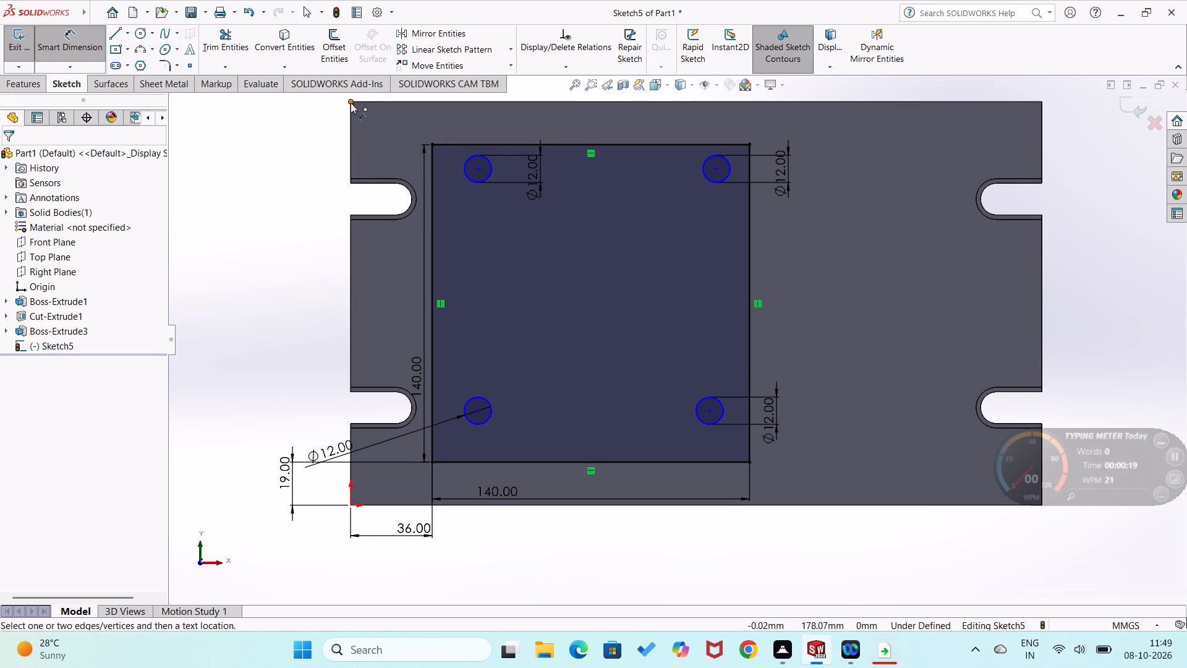
left_click(478, 168)
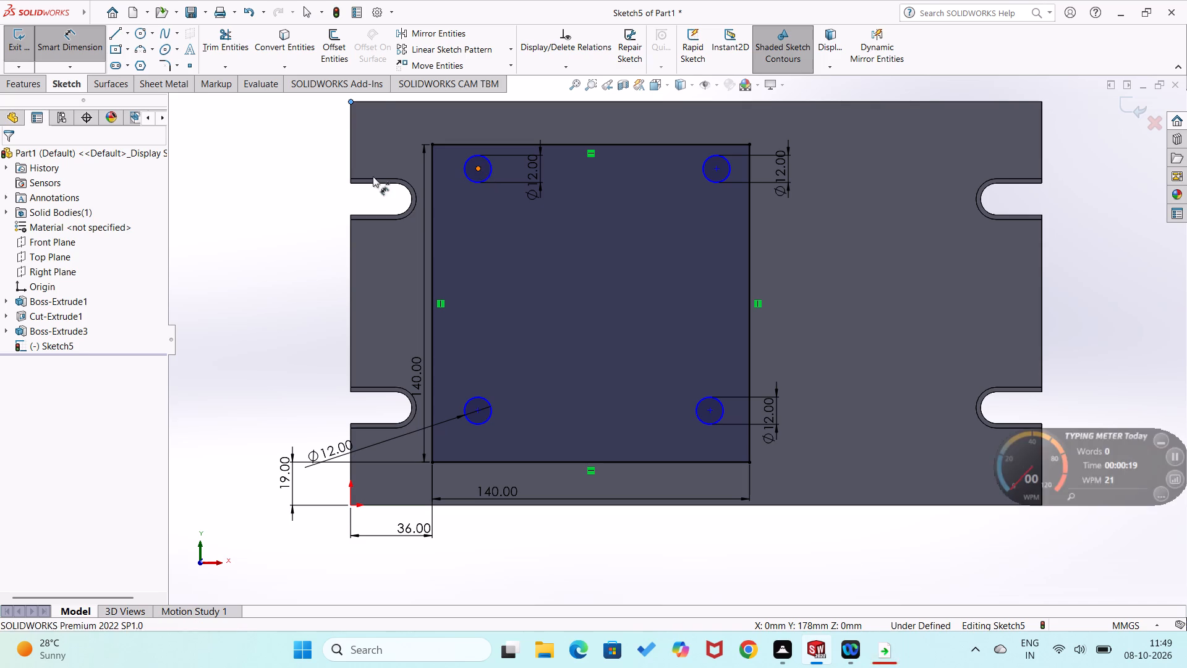
left_click(300, 155)
type("54")
key("Return")
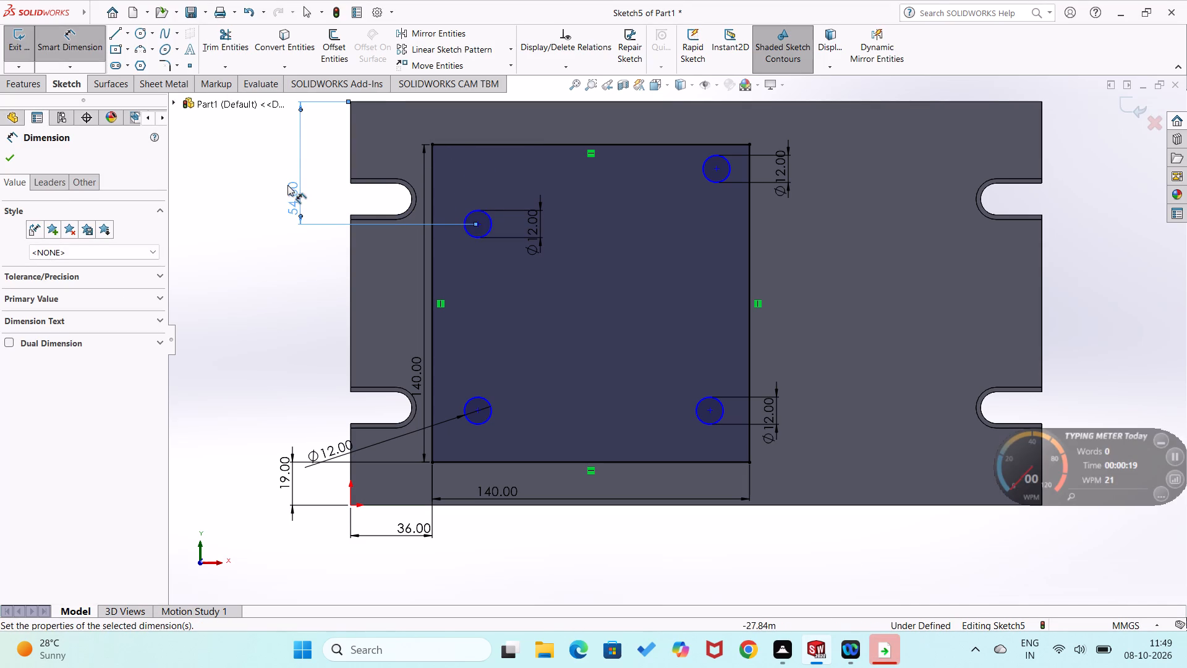
left_click(291, 191)
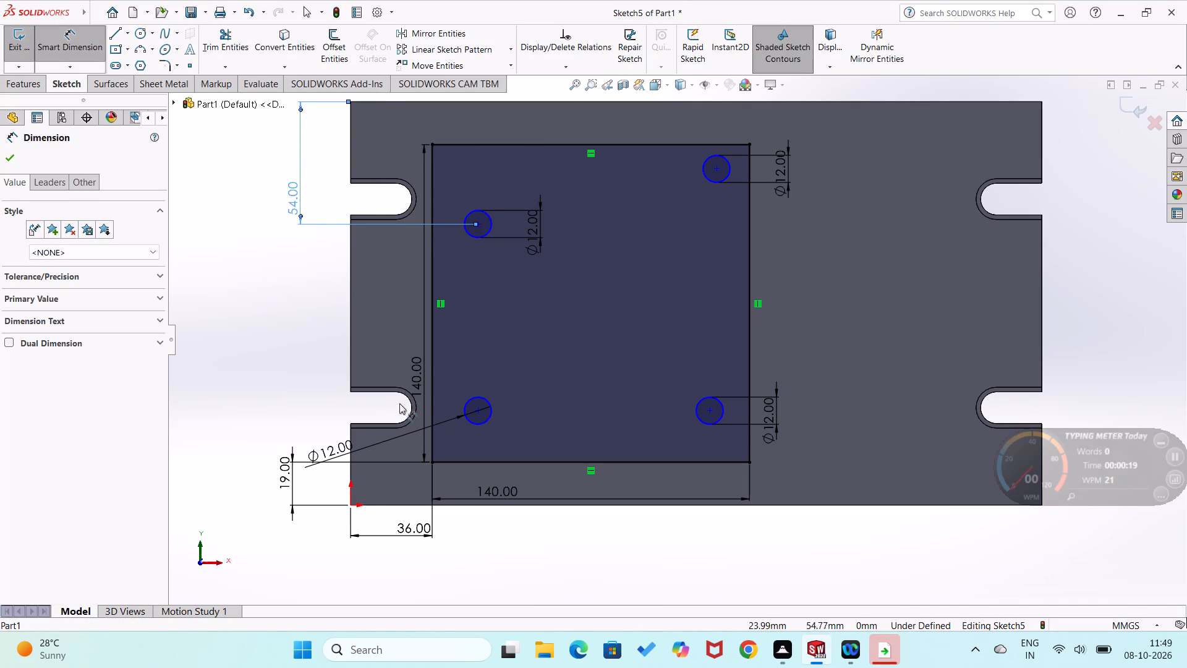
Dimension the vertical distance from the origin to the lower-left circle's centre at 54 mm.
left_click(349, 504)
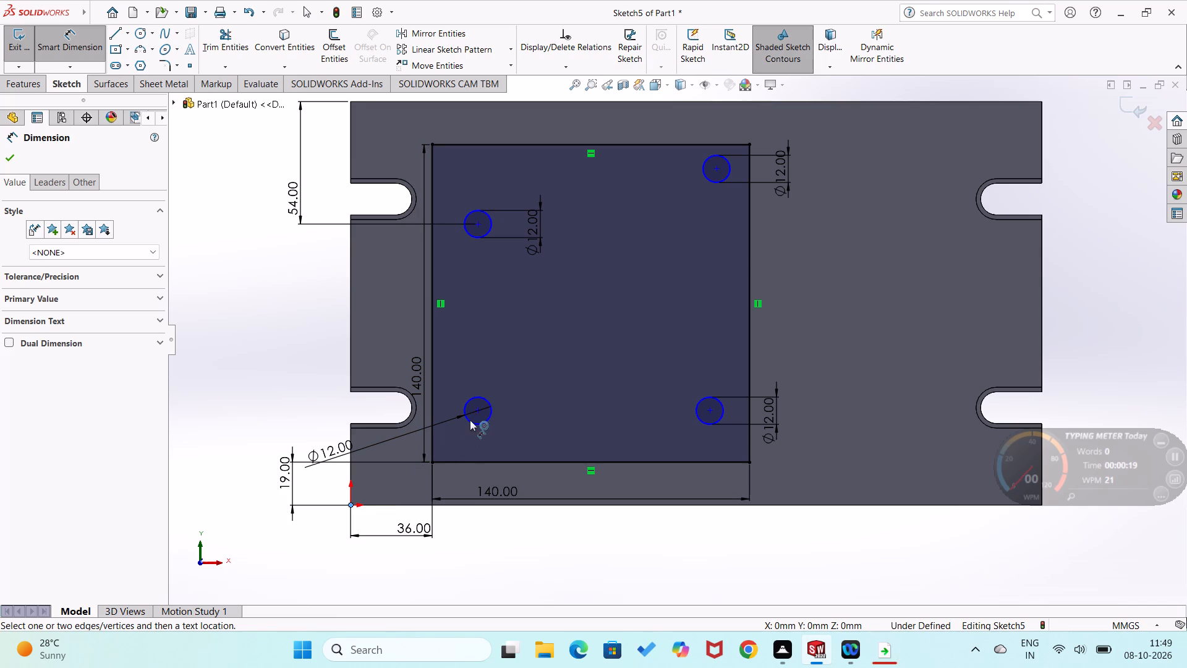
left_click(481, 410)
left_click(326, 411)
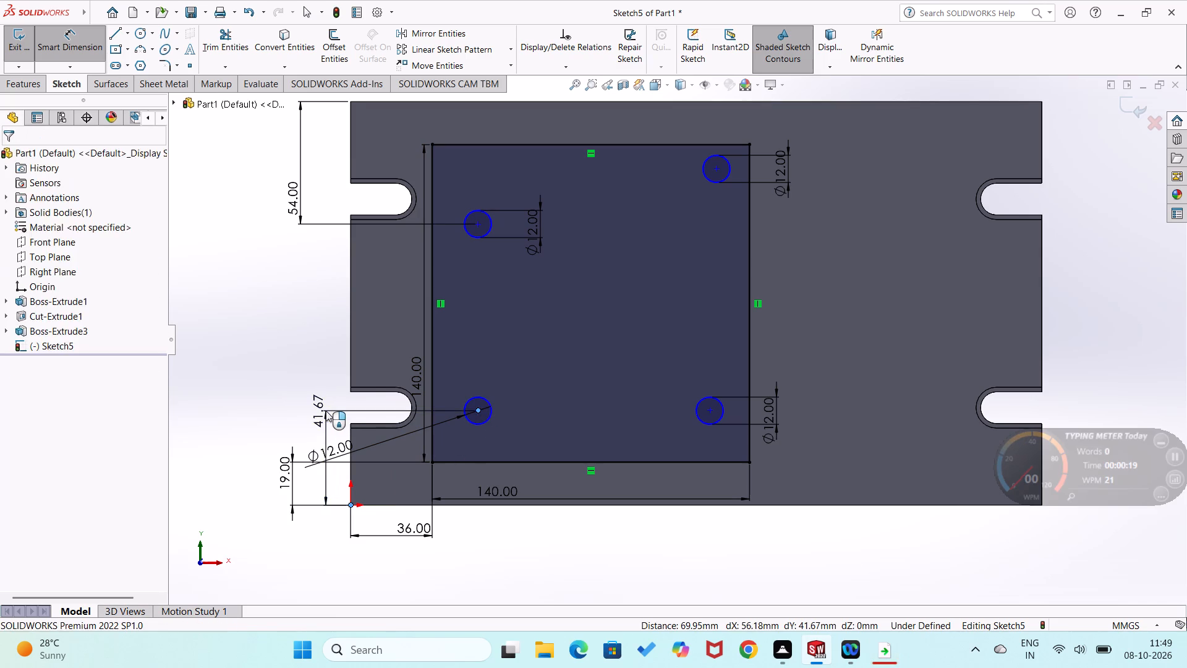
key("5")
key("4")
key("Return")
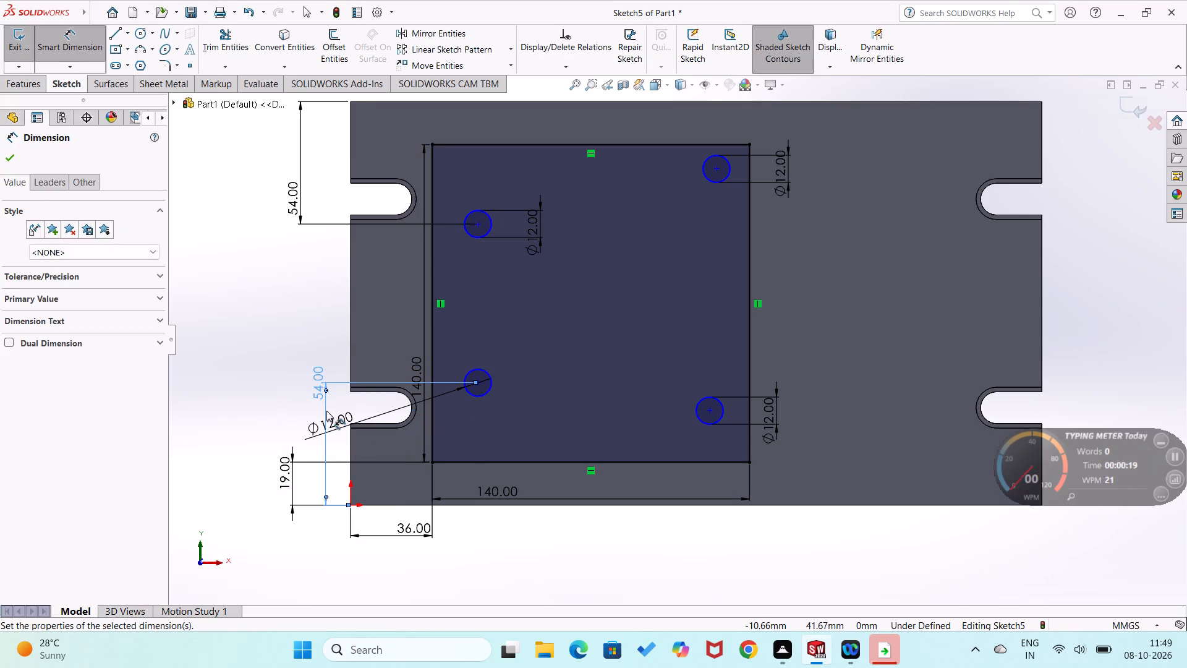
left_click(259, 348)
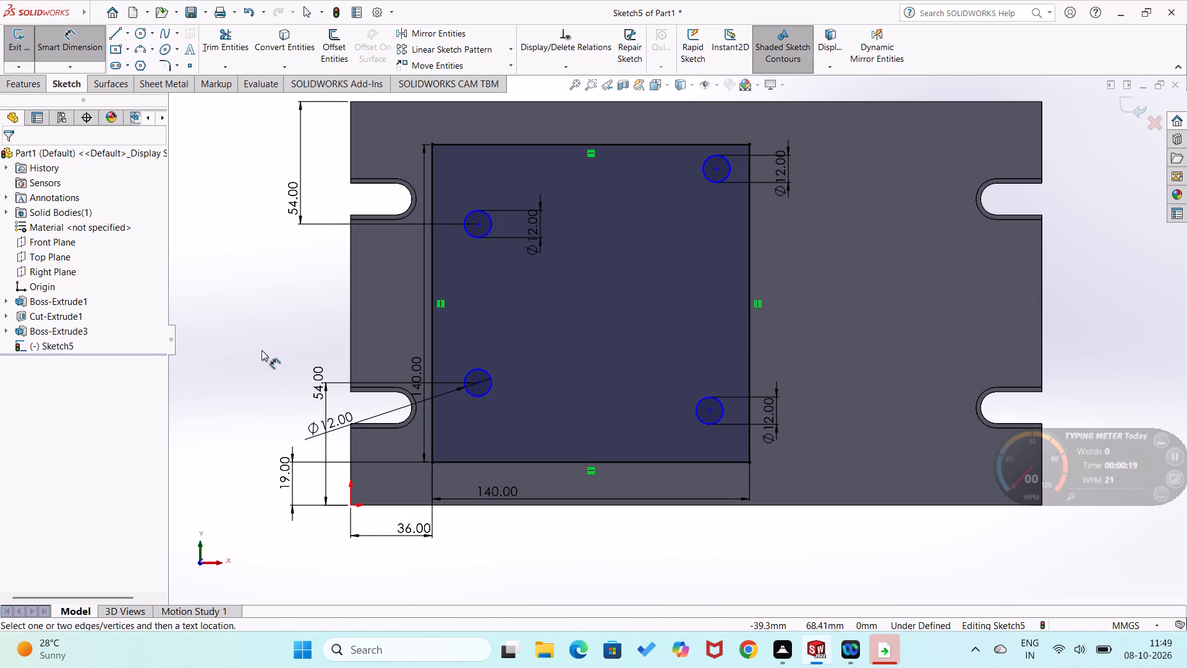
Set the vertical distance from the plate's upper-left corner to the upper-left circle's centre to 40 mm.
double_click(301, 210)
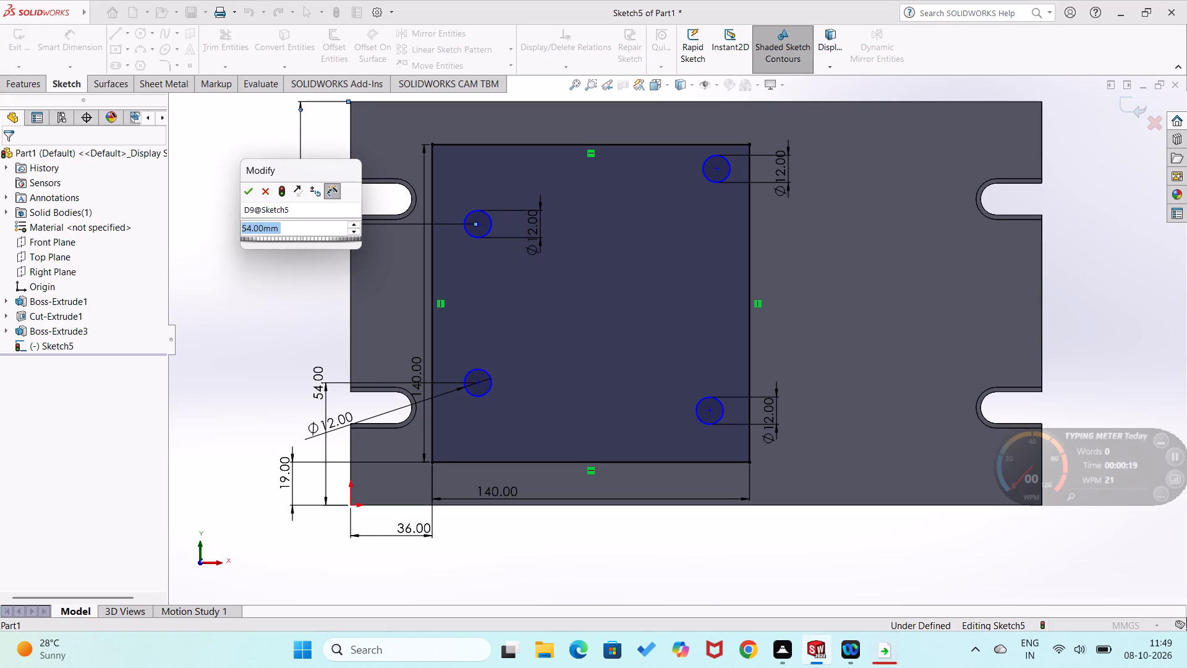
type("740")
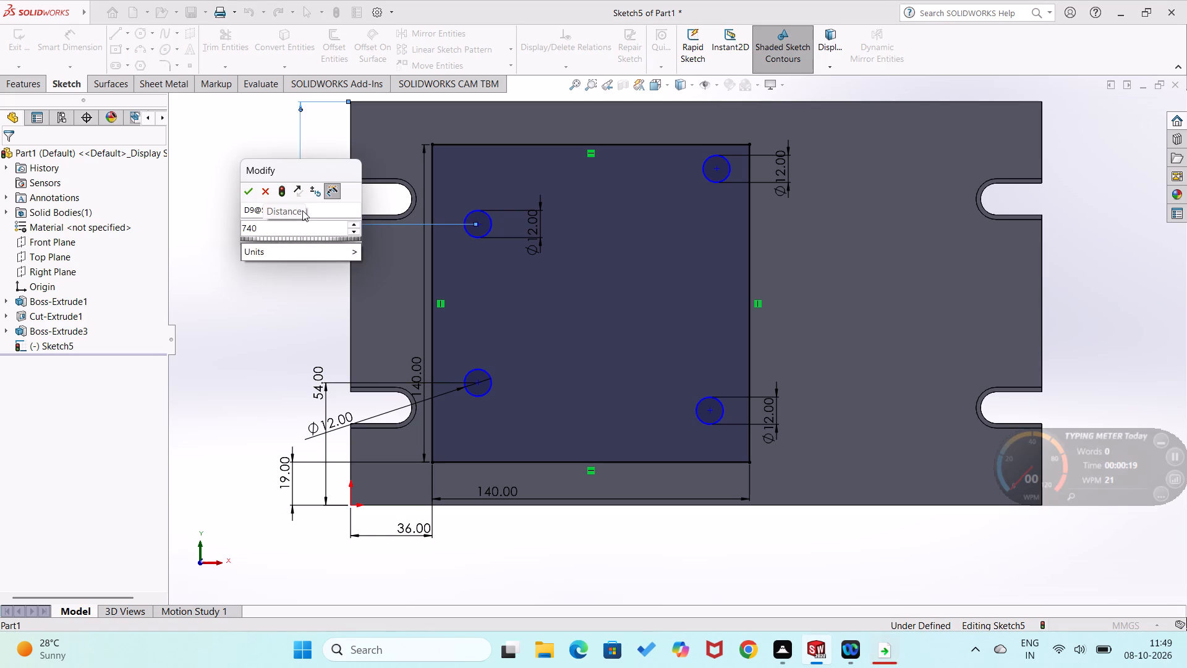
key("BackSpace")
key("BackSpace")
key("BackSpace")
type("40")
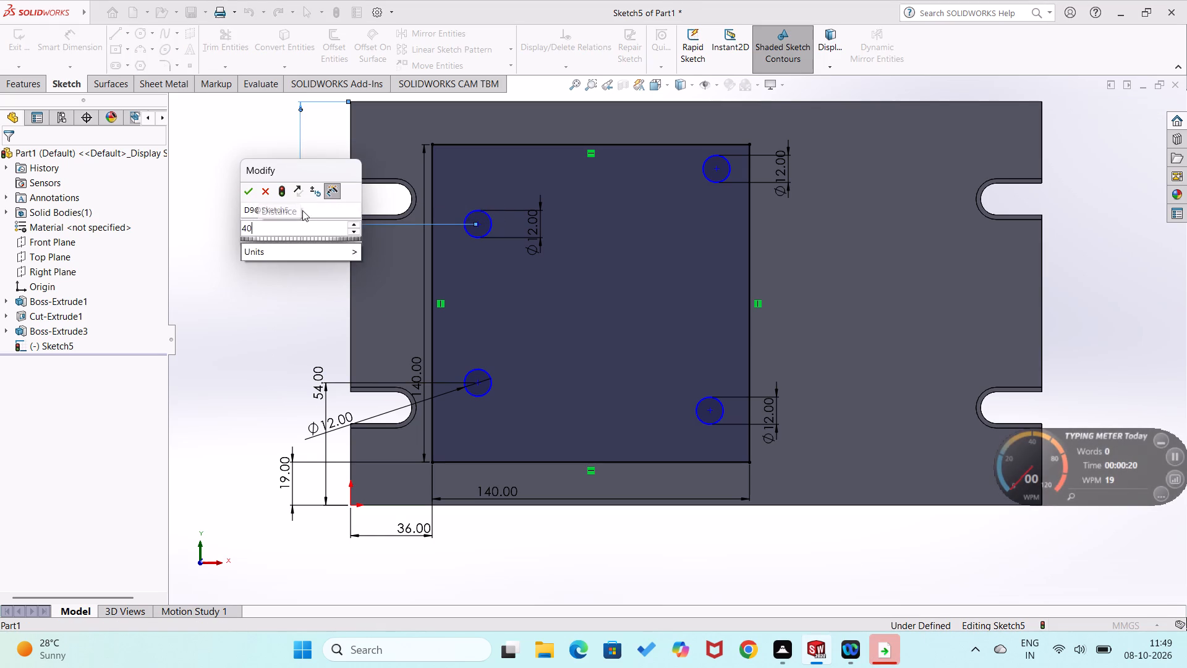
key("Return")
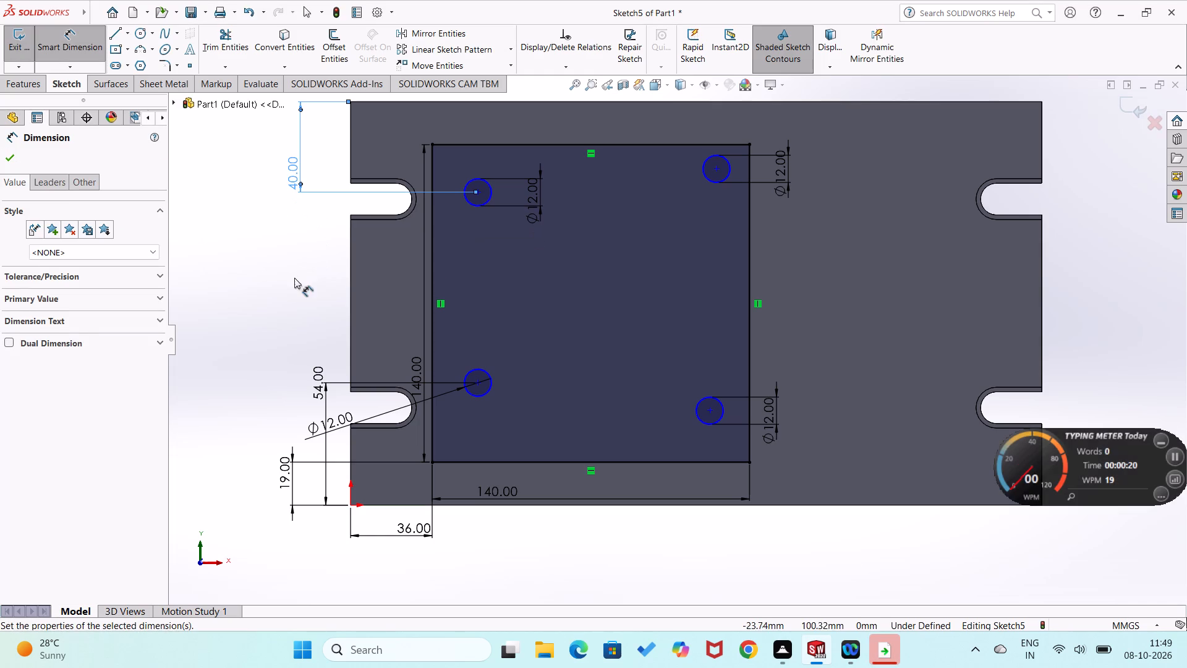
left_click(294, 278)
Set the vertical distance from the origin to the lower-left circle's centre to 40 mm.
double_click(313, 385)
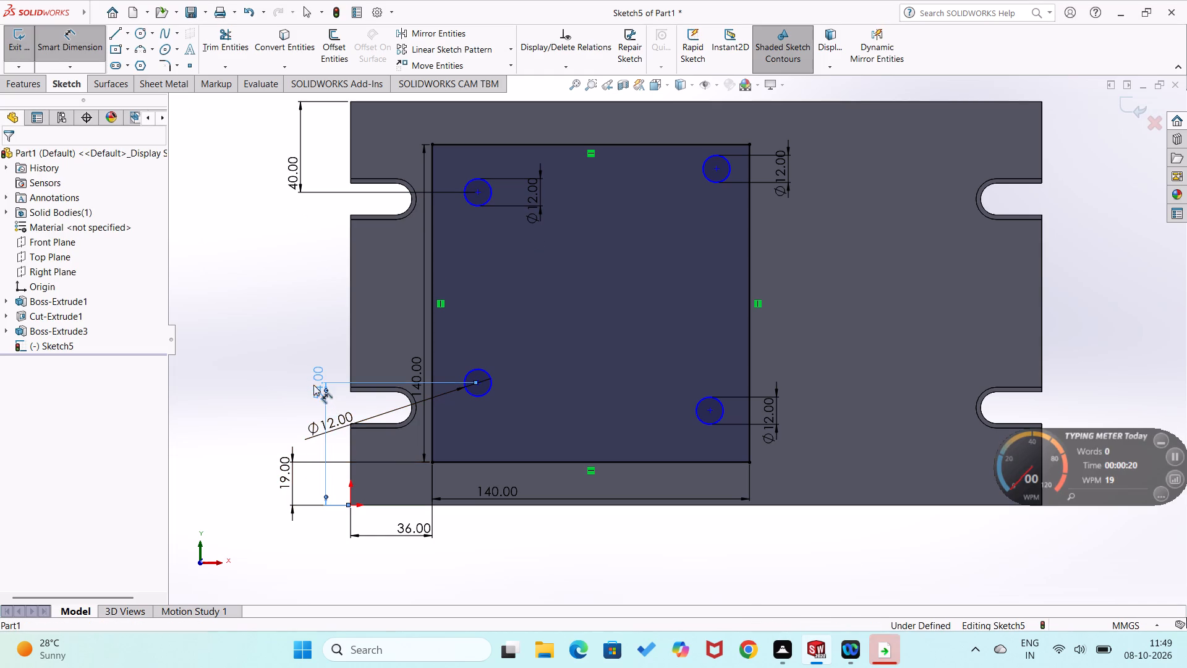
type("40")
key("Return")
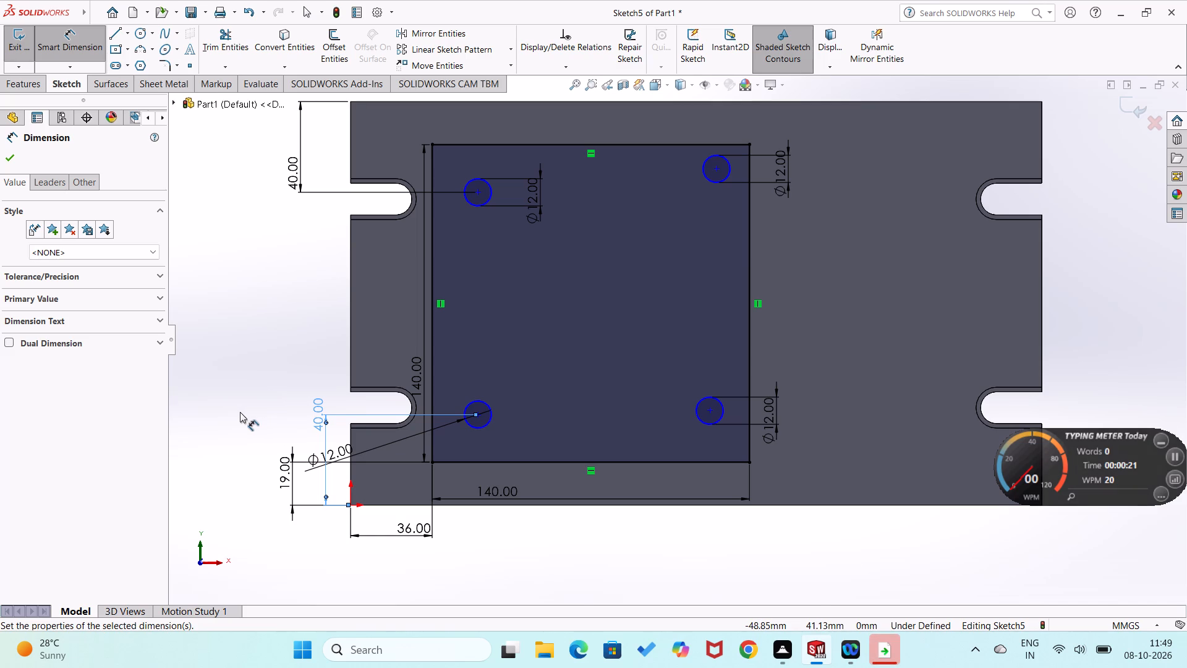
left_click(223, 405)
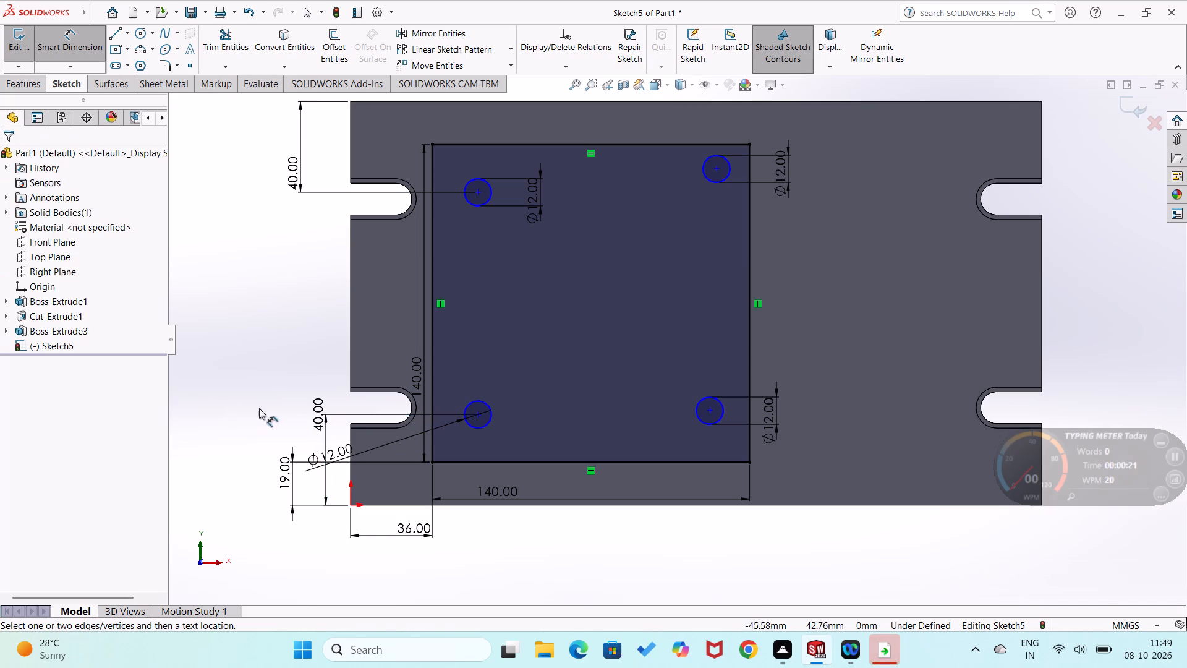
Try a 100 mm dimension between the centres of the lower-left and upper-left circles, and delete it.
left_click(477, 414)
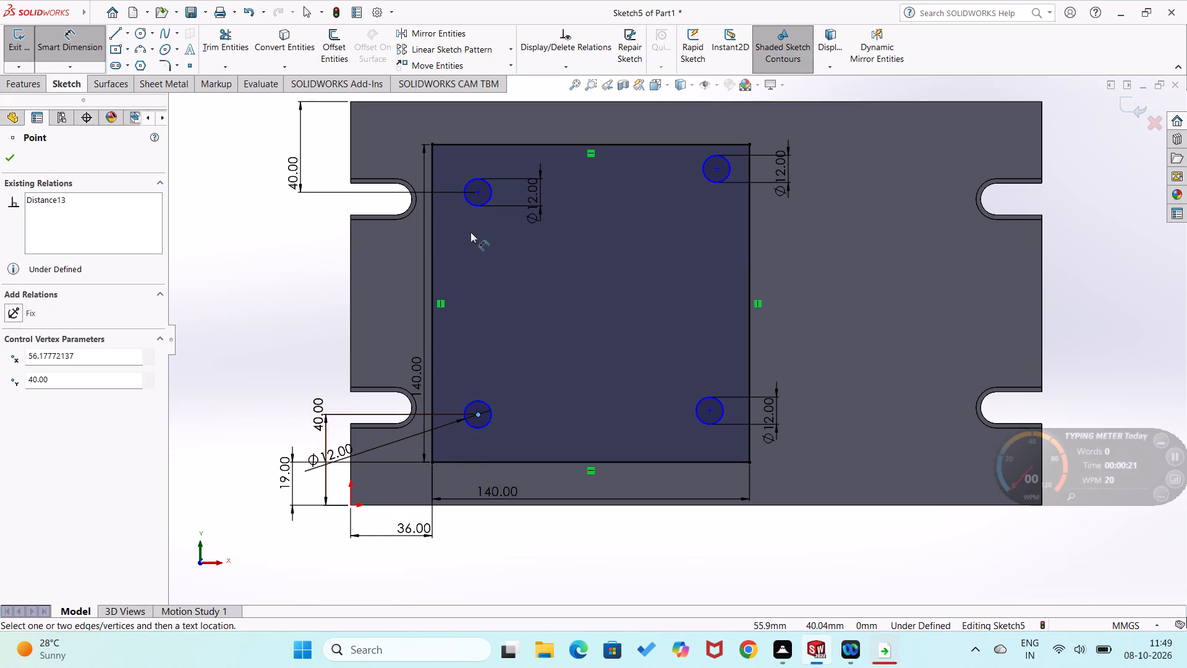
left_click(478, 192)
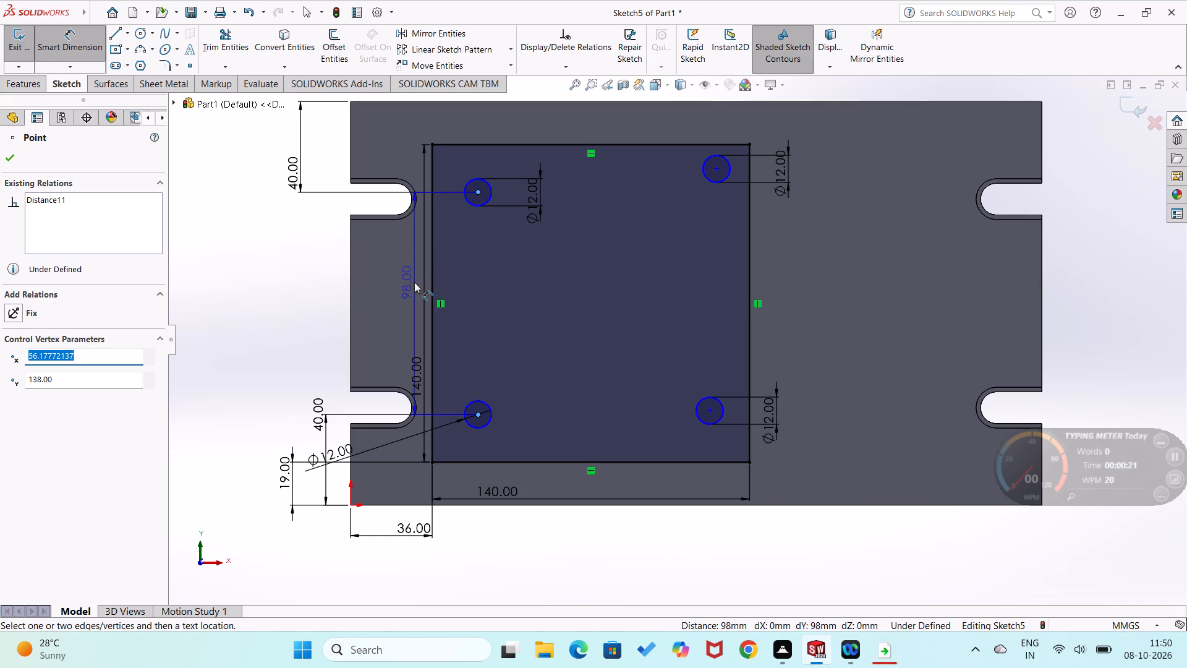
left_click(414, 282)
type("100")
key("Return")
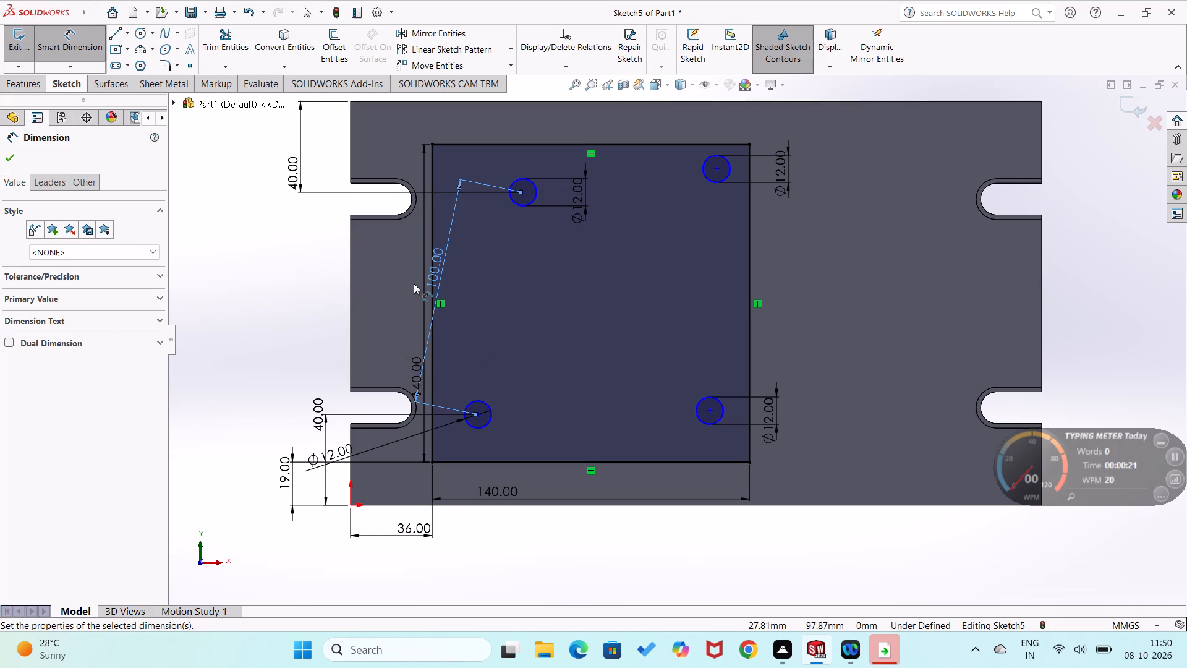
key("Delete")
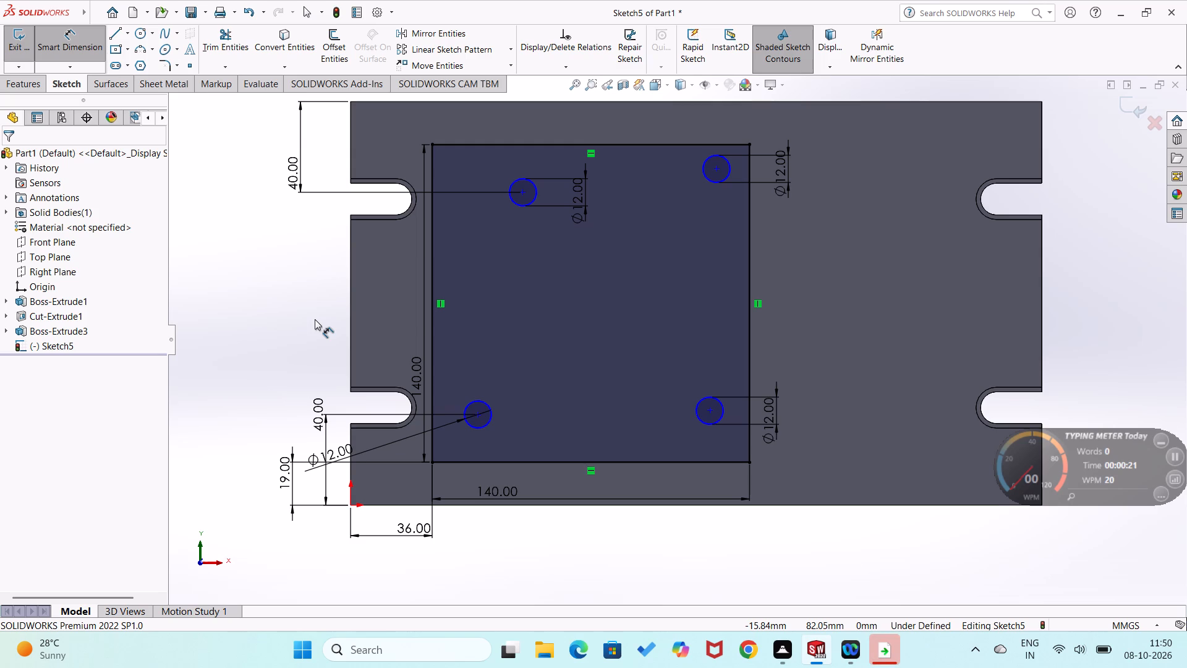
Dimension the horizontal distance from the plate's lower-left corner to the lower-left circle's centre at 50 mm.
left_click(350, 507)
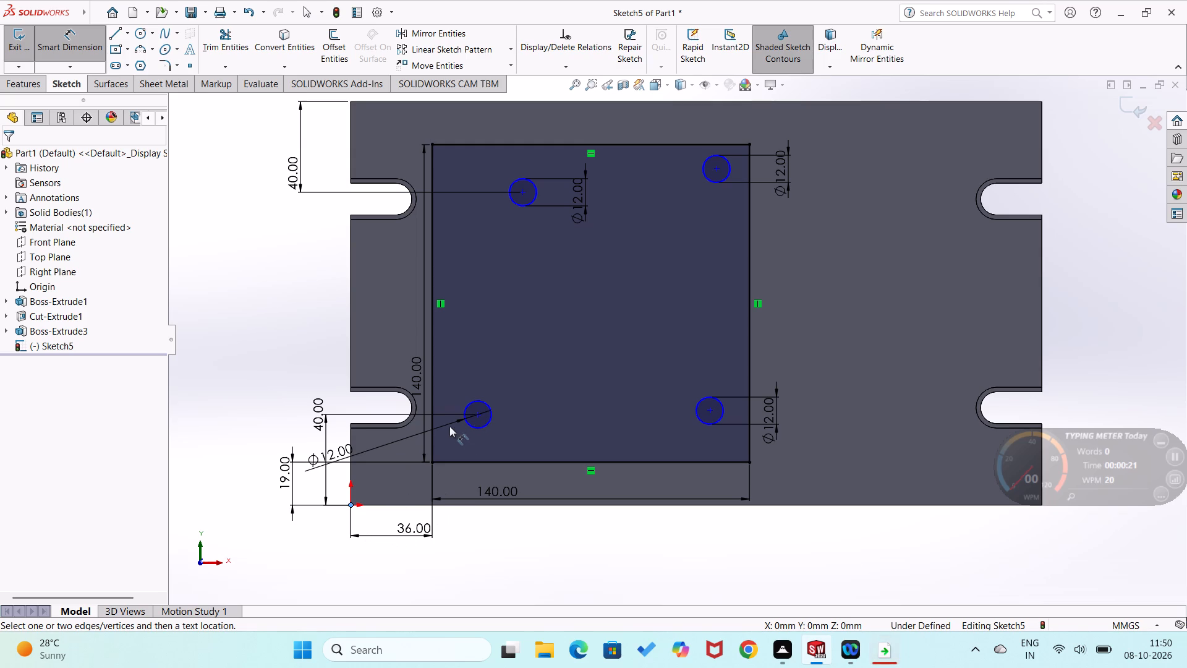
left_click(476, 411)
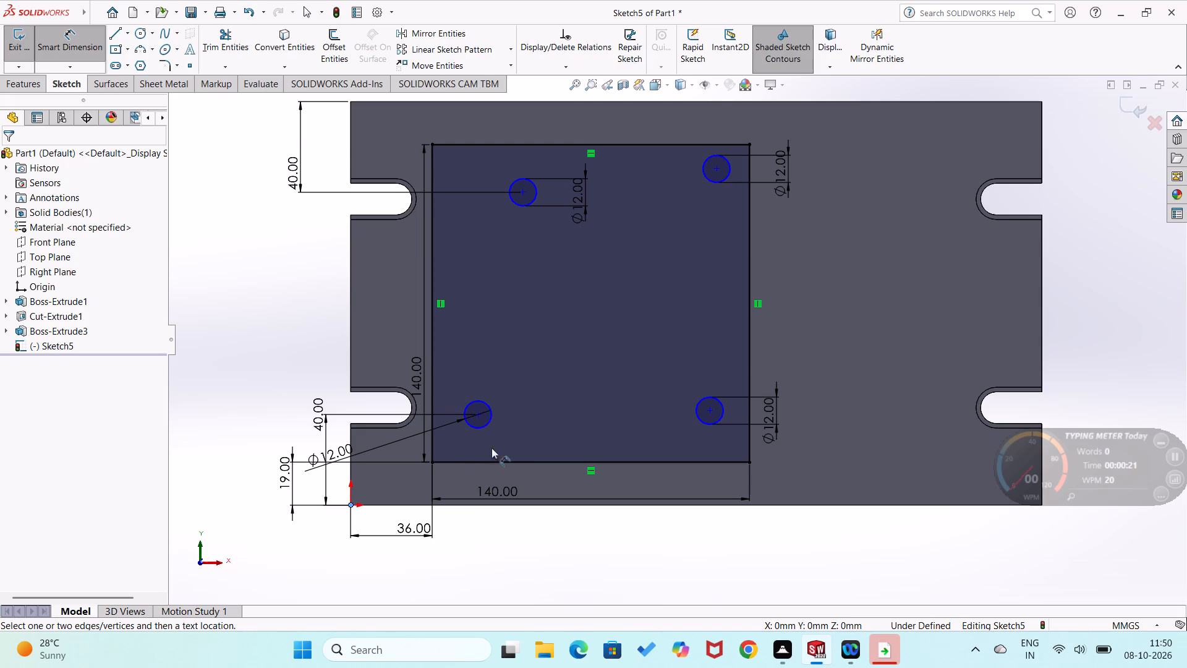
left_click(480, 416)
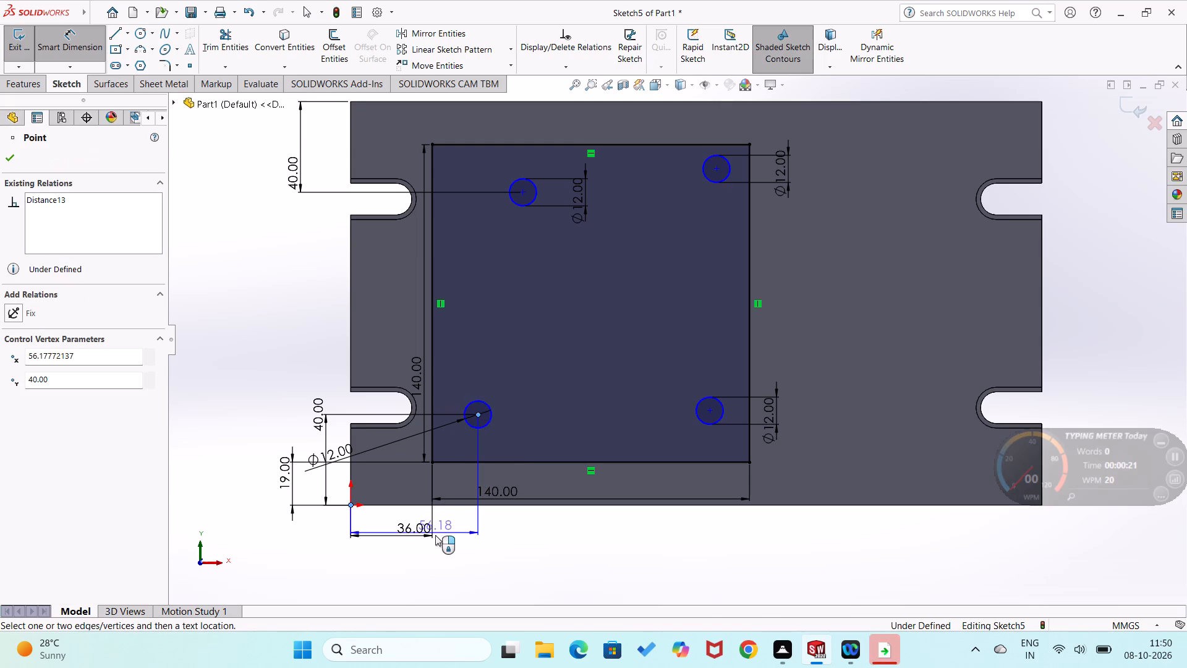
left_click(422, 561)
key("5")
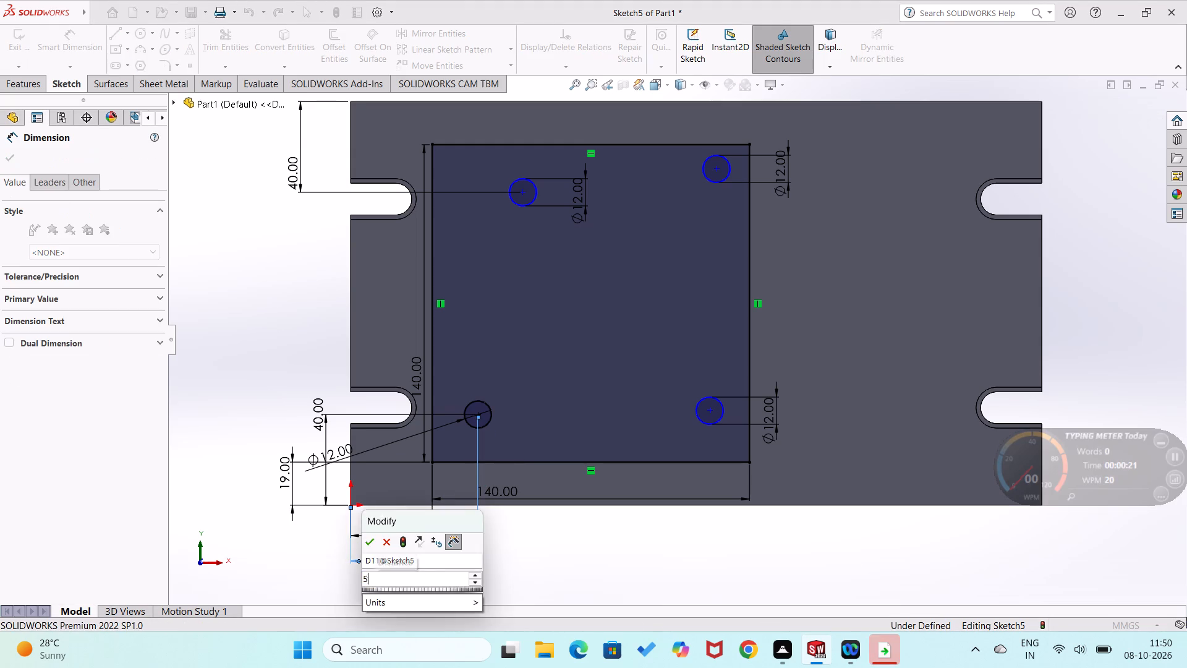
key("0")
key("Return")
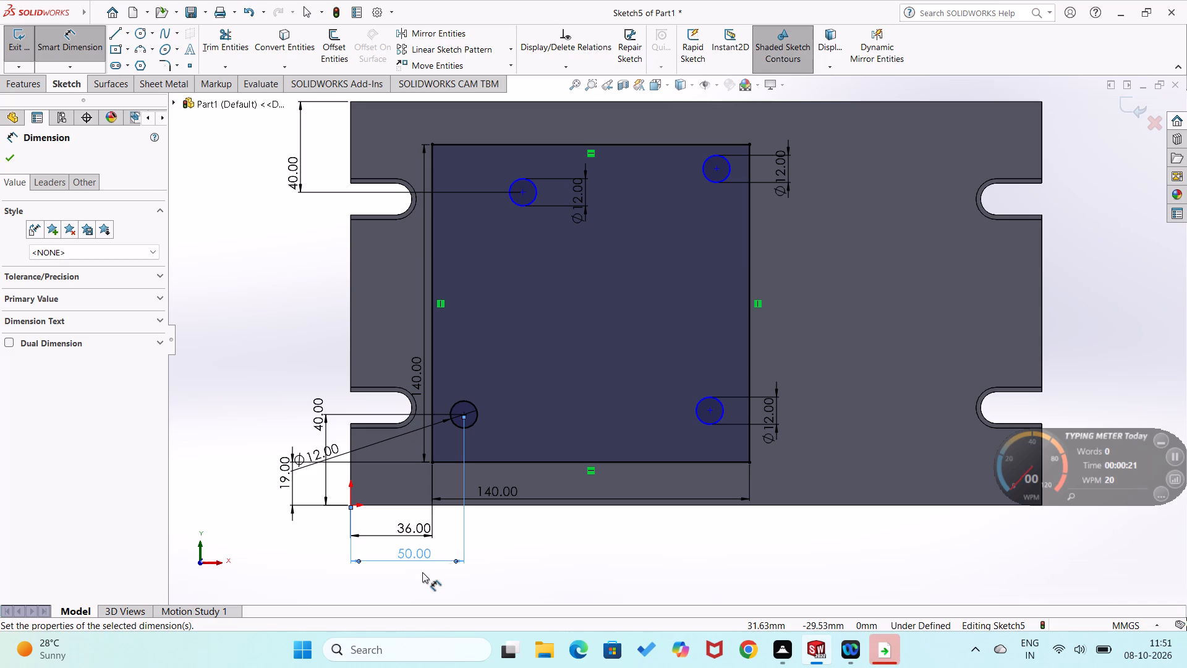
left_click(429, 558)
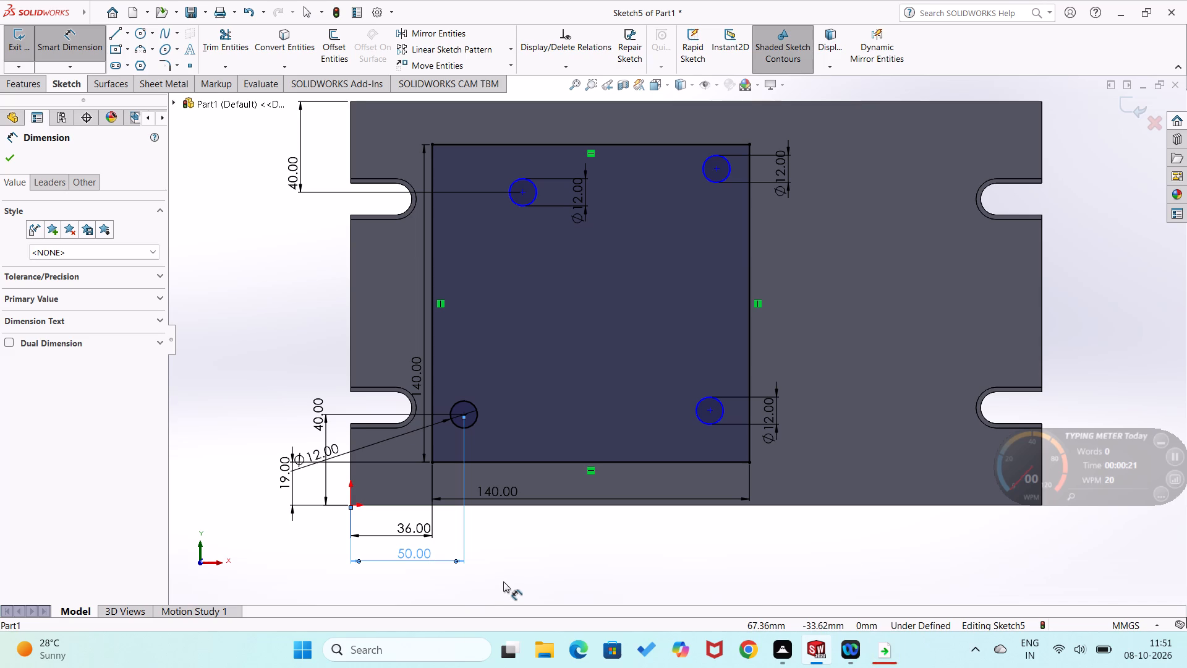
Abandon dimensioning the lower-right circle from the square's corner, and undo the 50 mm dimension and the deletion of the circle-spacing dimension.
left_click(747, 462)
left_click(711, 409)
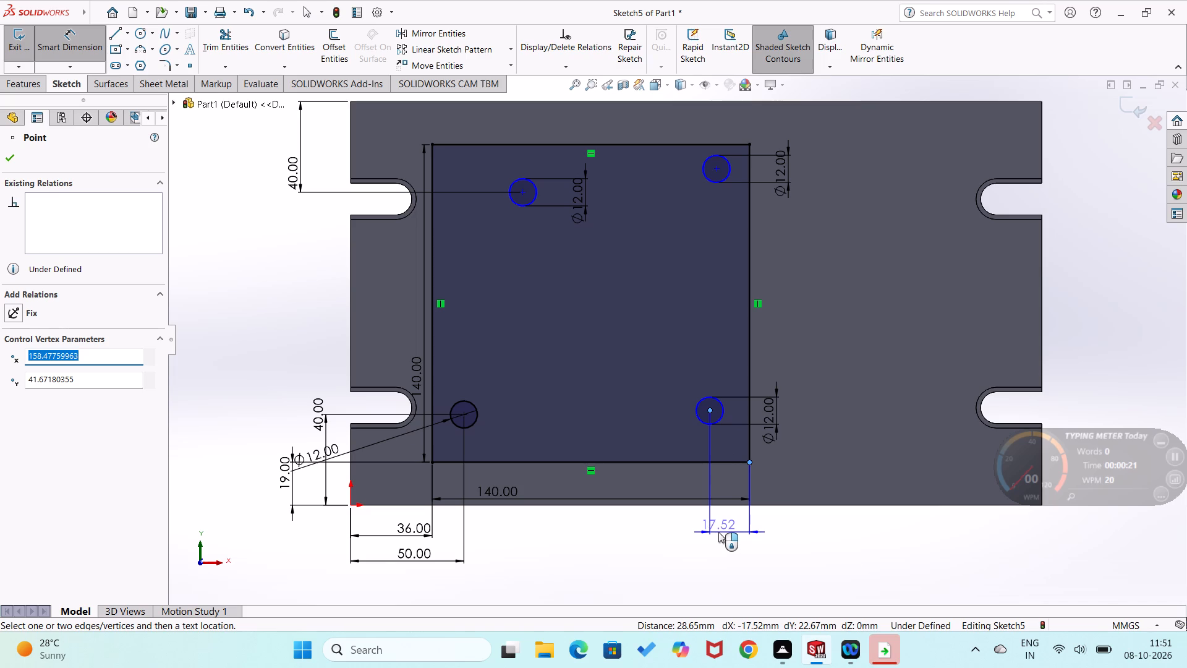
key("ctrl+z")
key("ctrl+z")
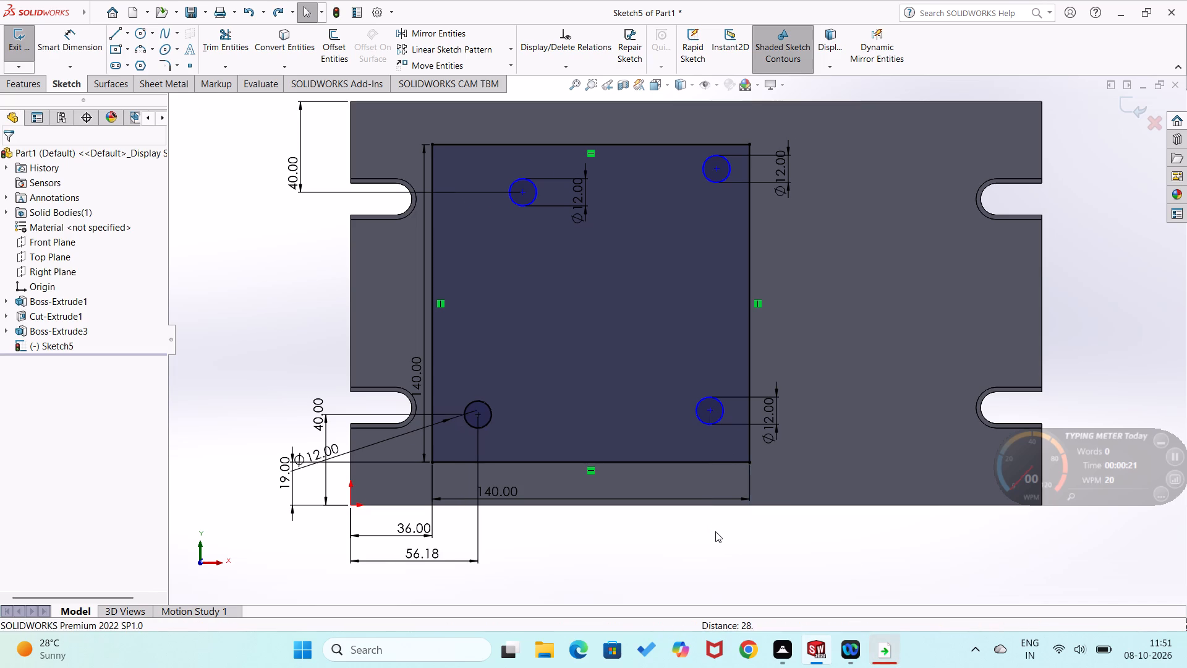
Delete all four 12 mm circles inside the square, leaving only the 140 mm square profile in the sketch.
left_click(712, 427)
key("Delete")
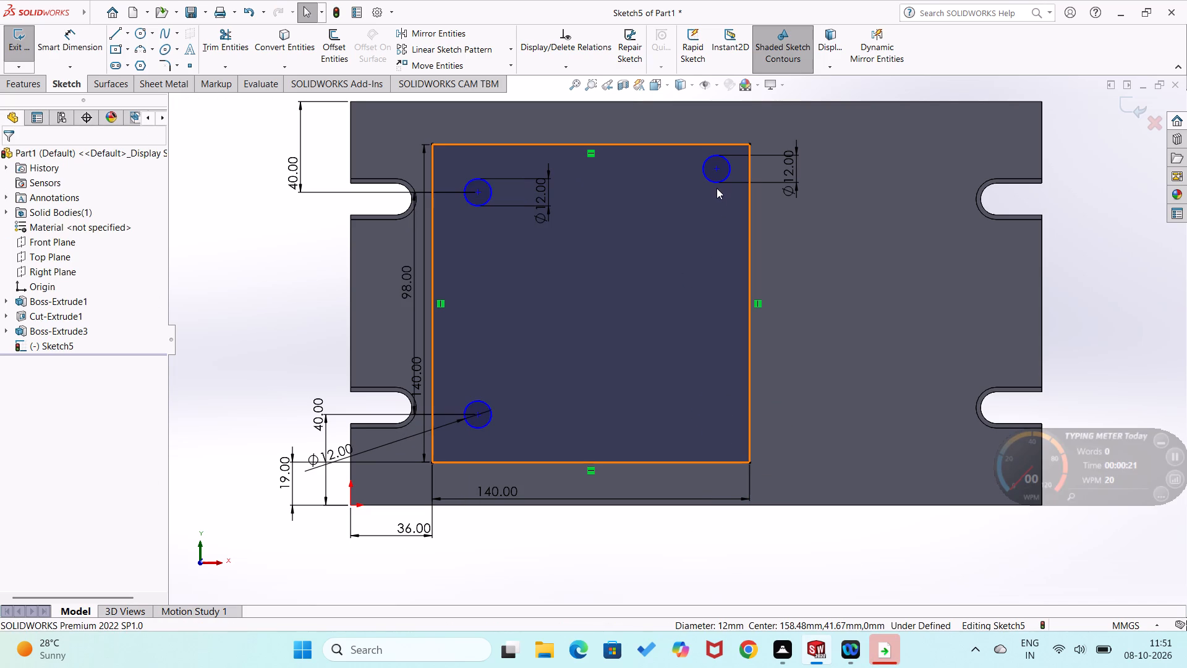
left_click(714, 184)
key("Delete")
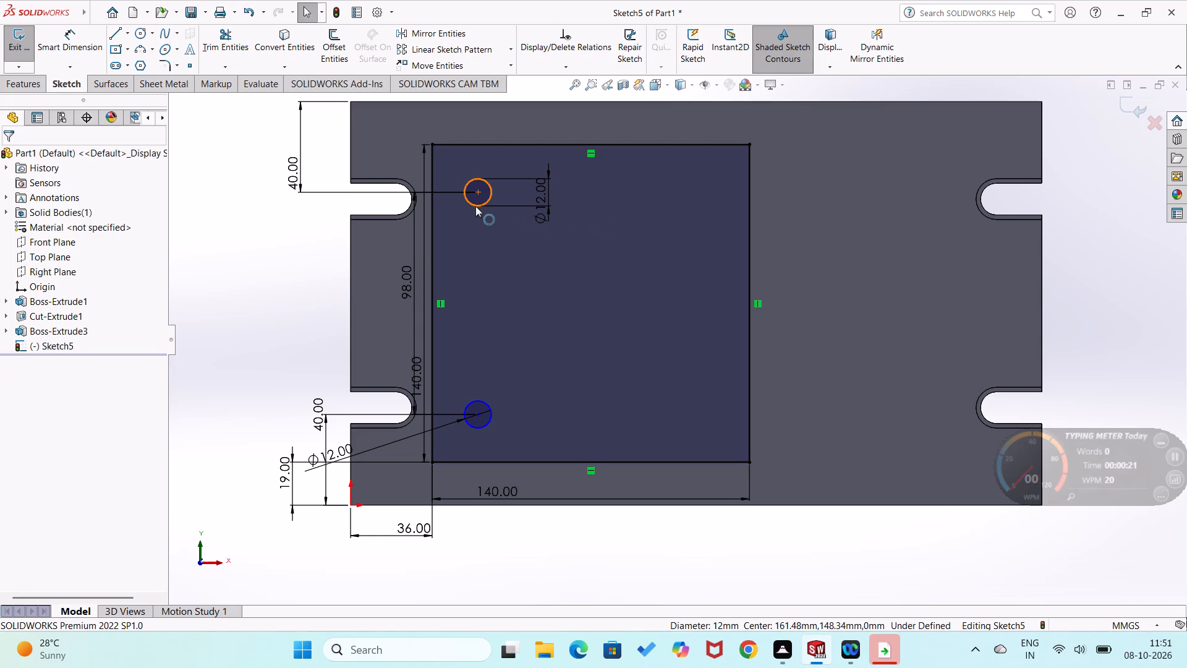
left_click(474, 204)
key("Delete")
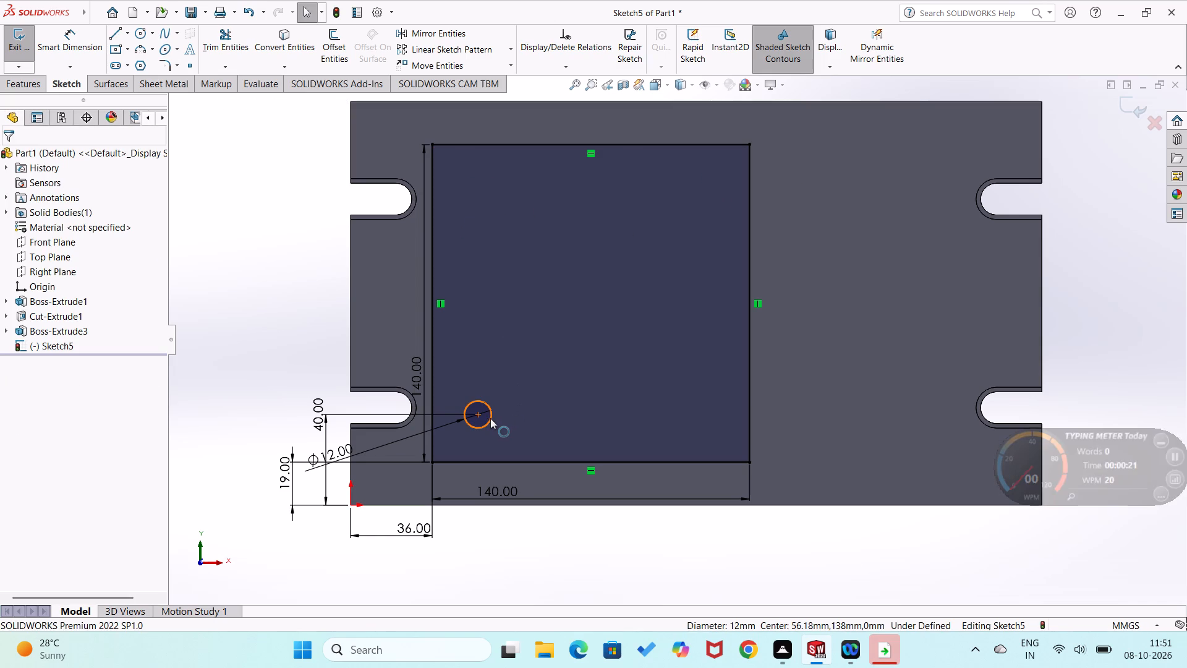
left_click(490, 418)
key("Delete")
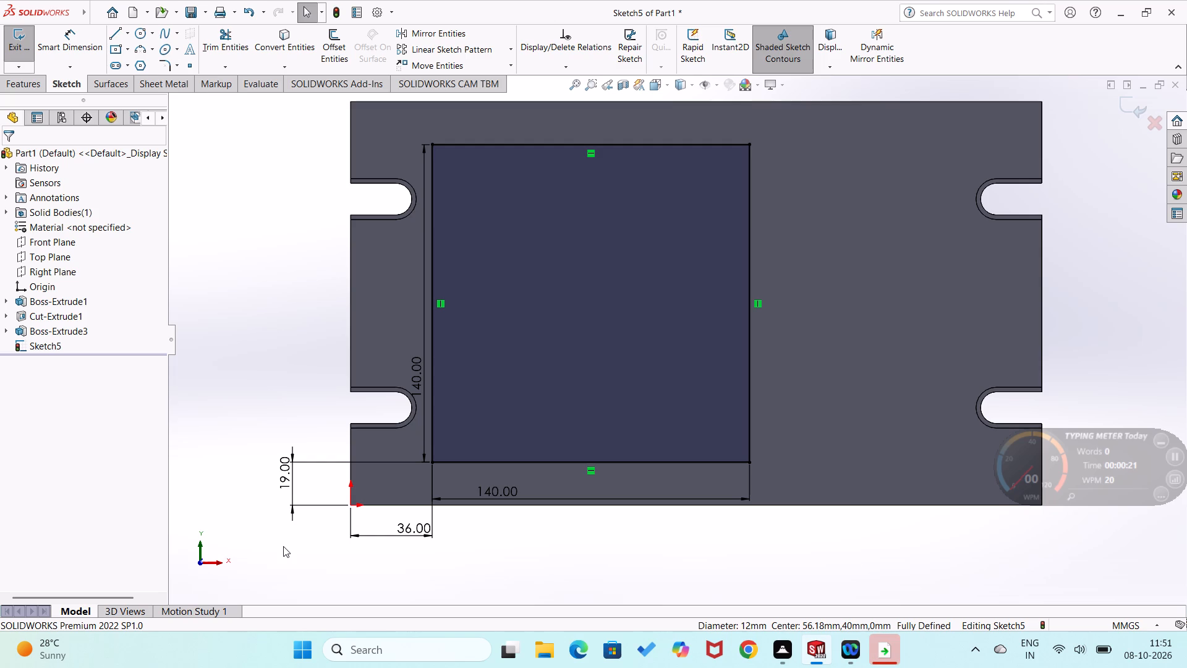
Extrude the 140 mm square profile as a blind boss 20 mm deep, merged with the base plate.
left_click(19, 82)
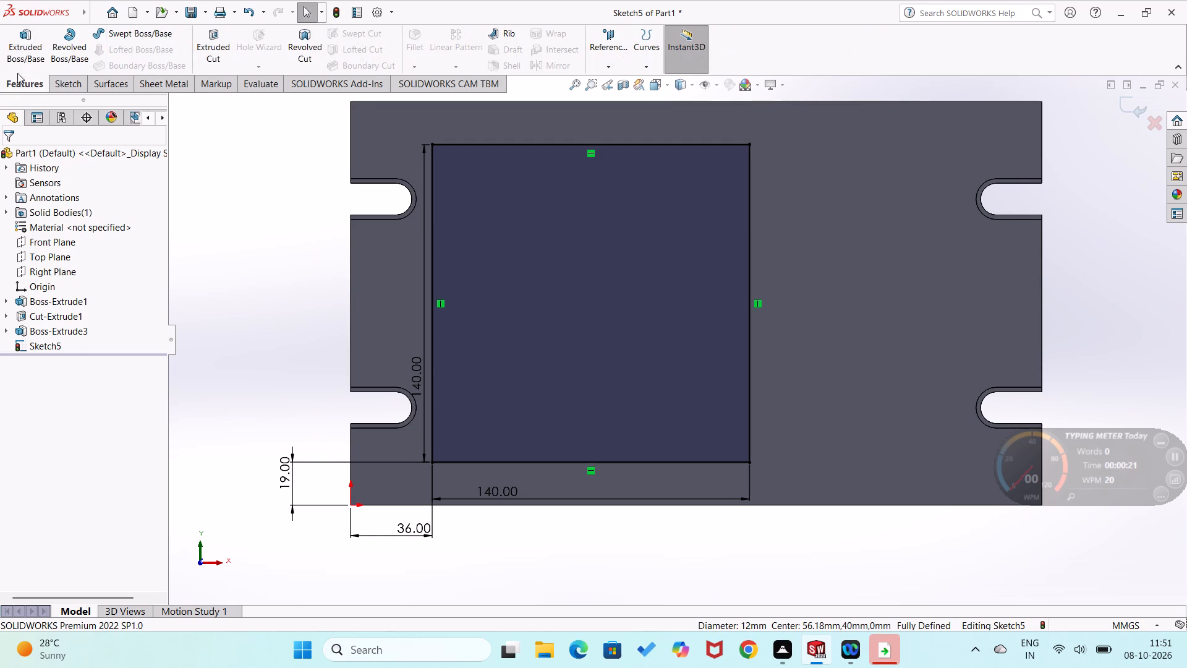
left_click(23, 46)
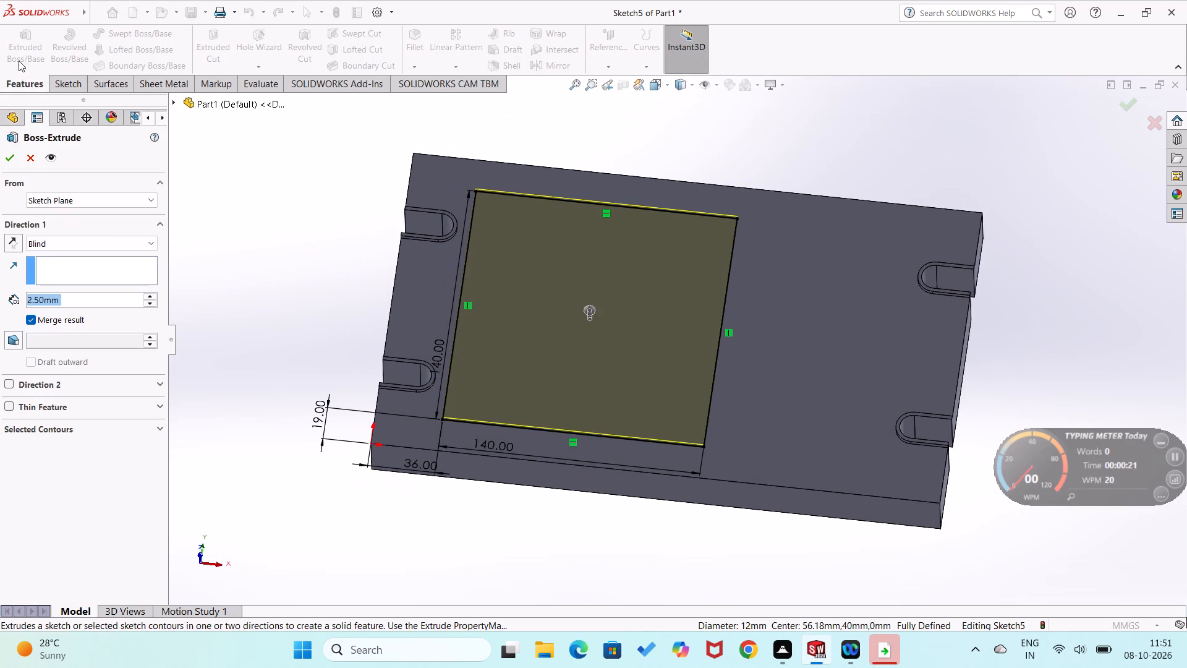
type("20")
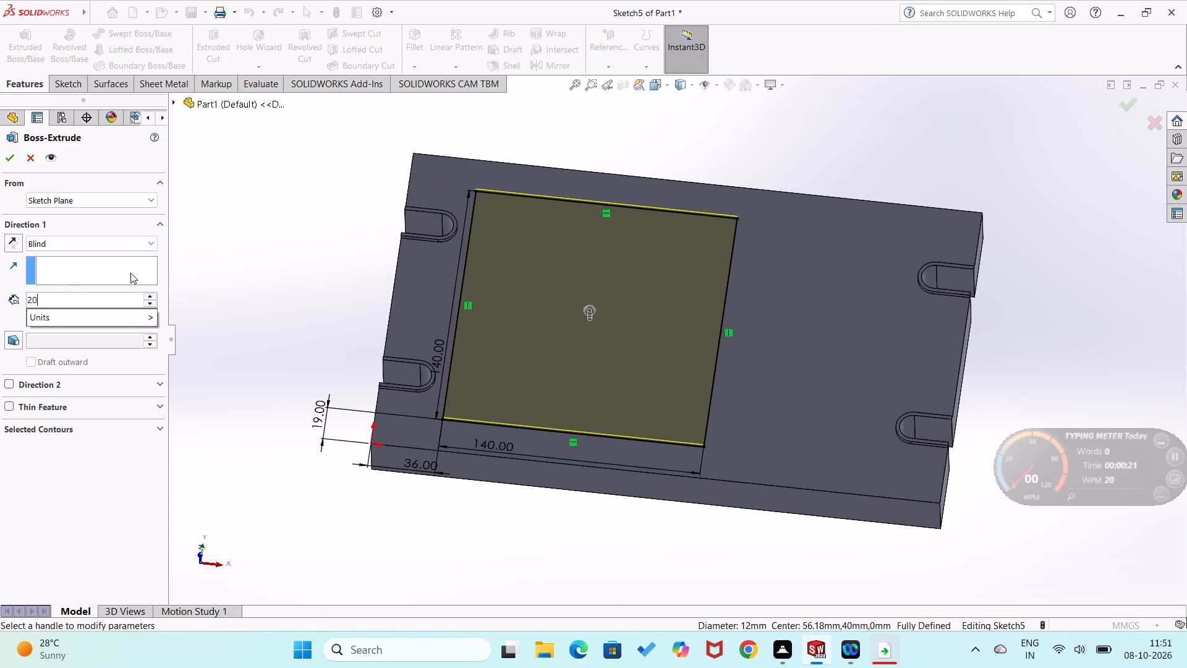
key("Return")
left_click(19, 156)
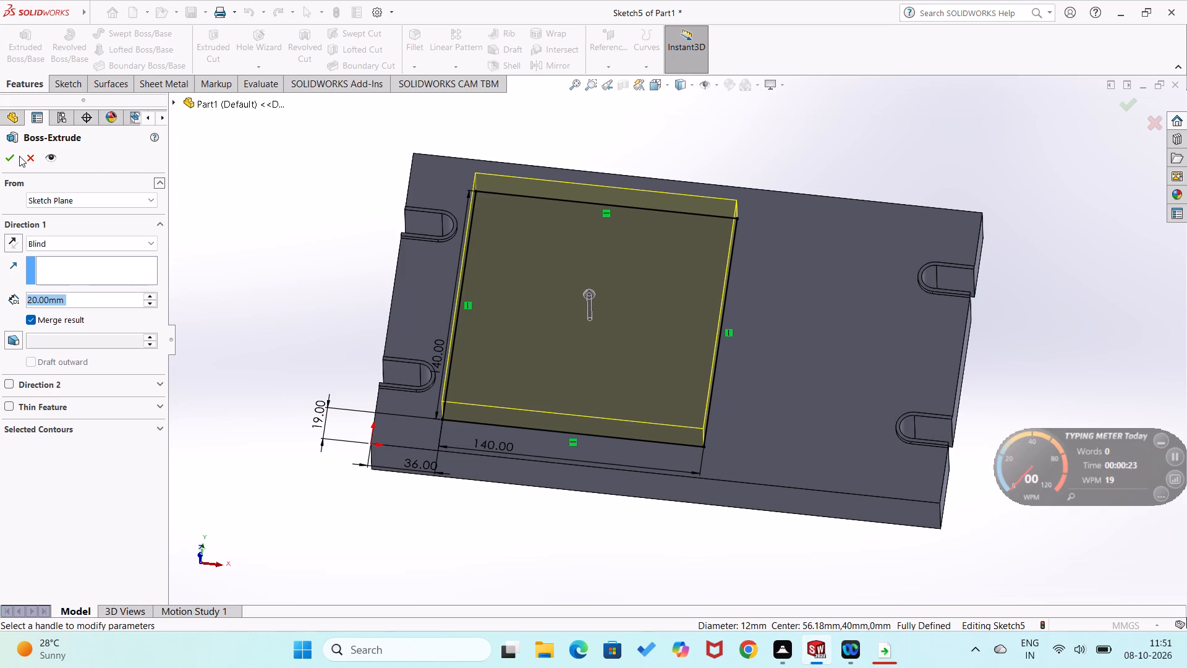
left_click(8, 156)
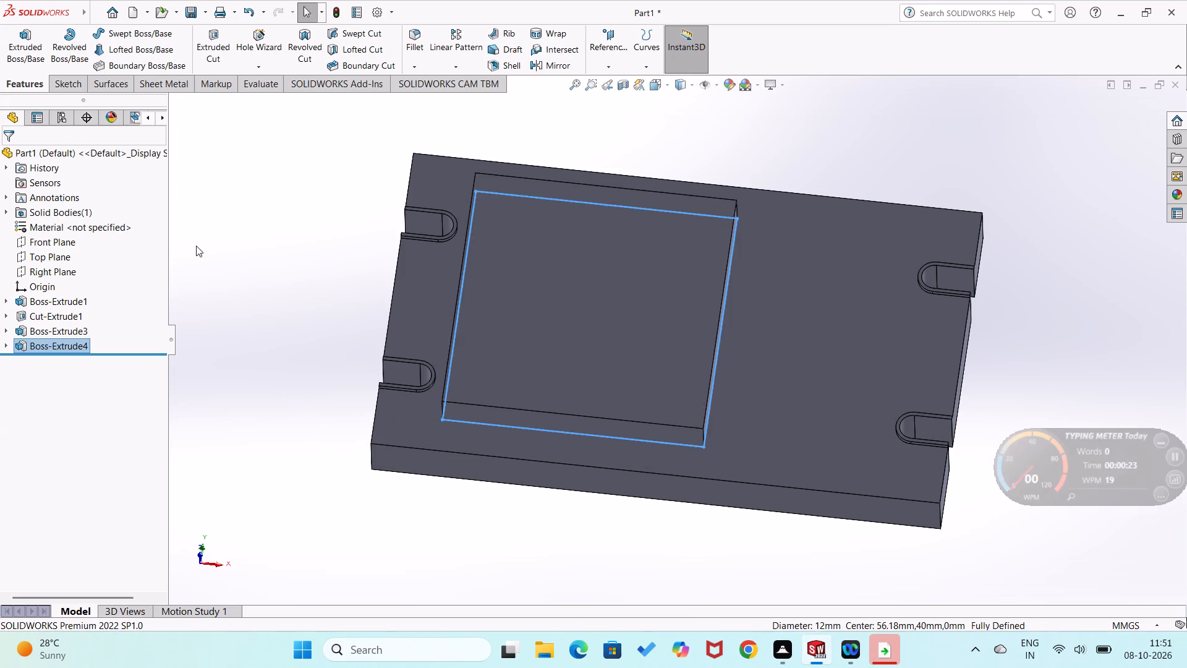
left_click(197, 246)
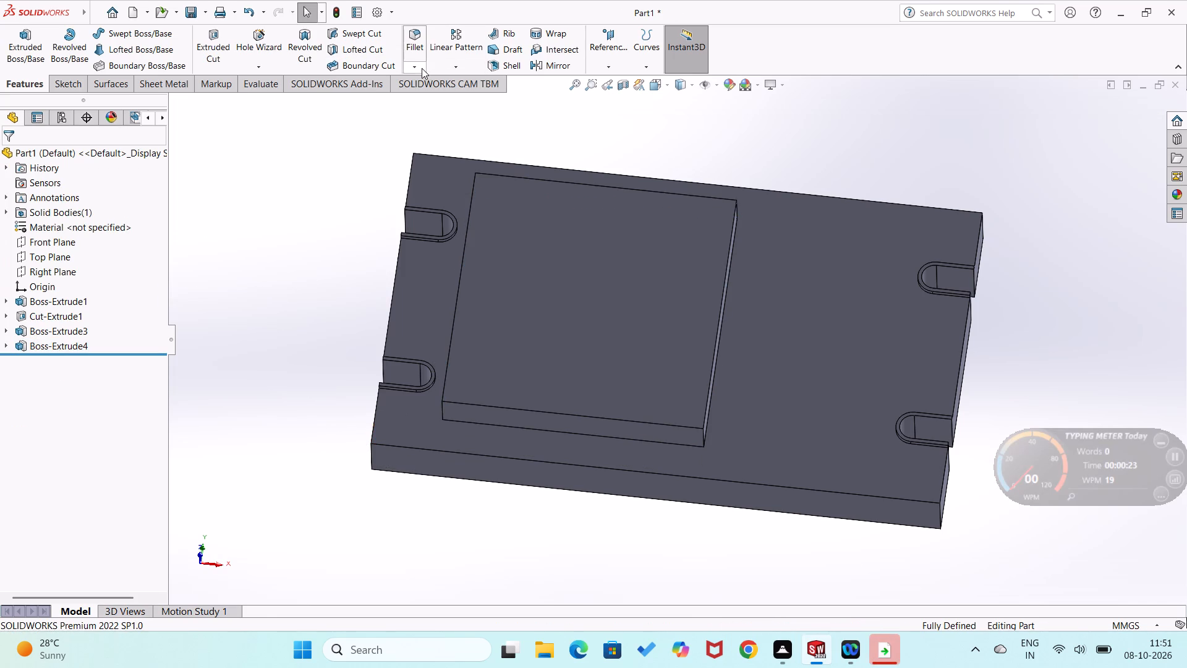
Fillet the four vertical corner edges of the square boss with a symmetric 20 mm radius.
left_click(422, 68)
left_click(420, 79)
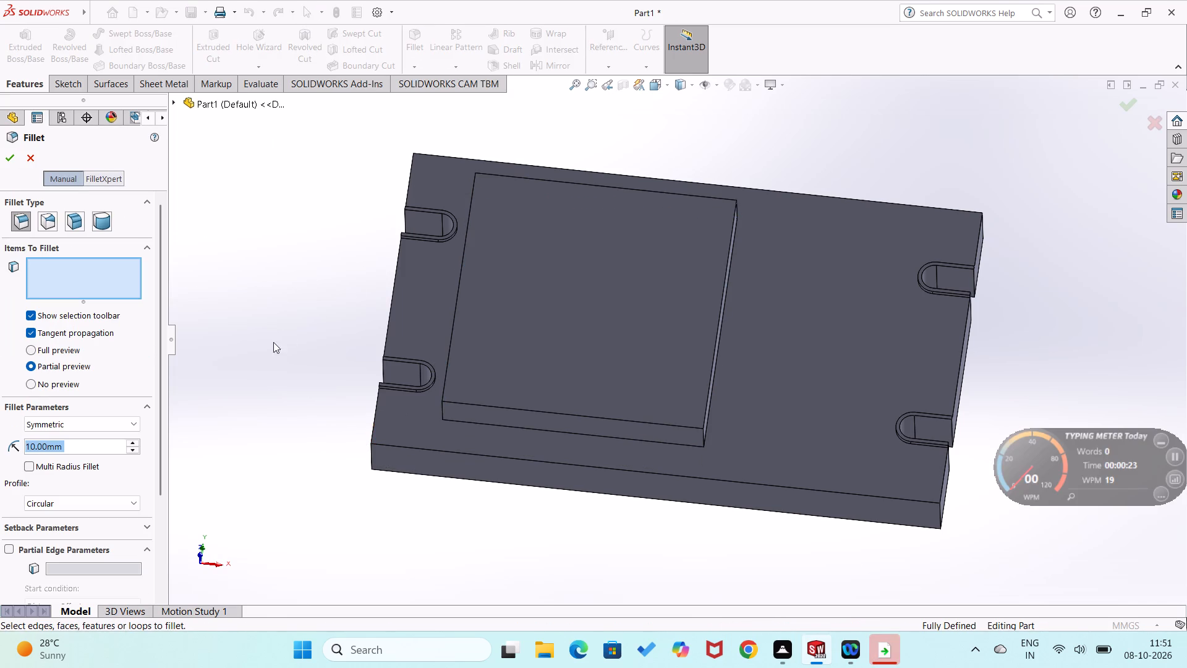
left_click(130, 442)
middle_click_drag(263, 445, 338, 417)
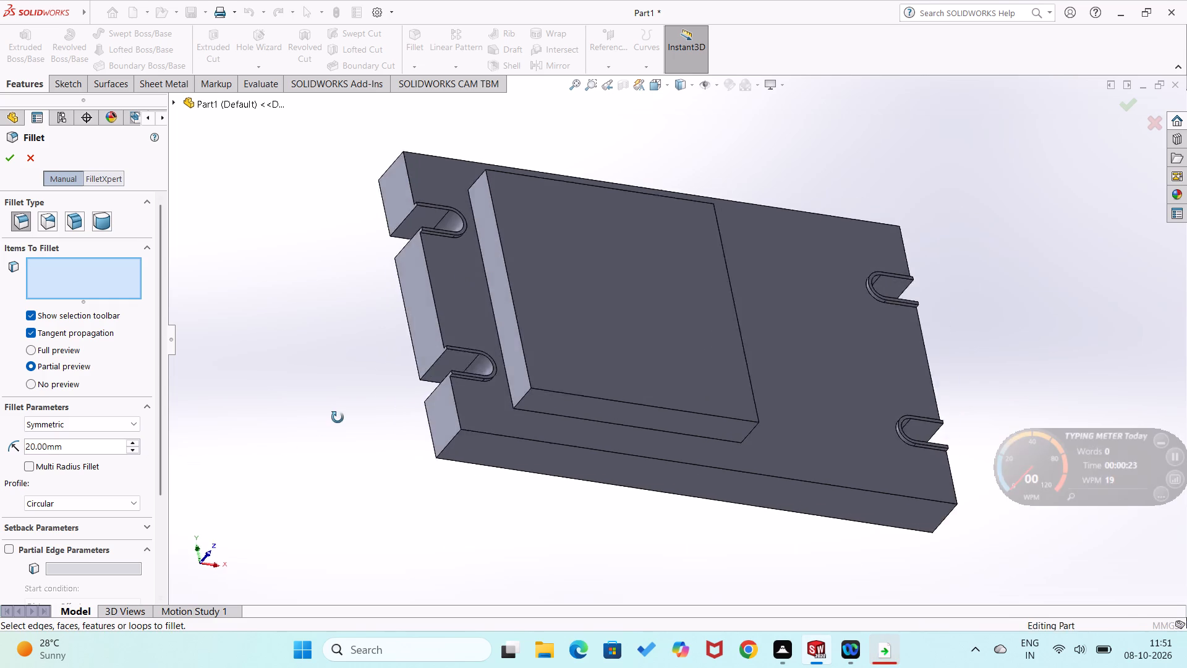
middle_click_drag(338, 417, 349, 406)
scroll(351, 403, "down", 3)
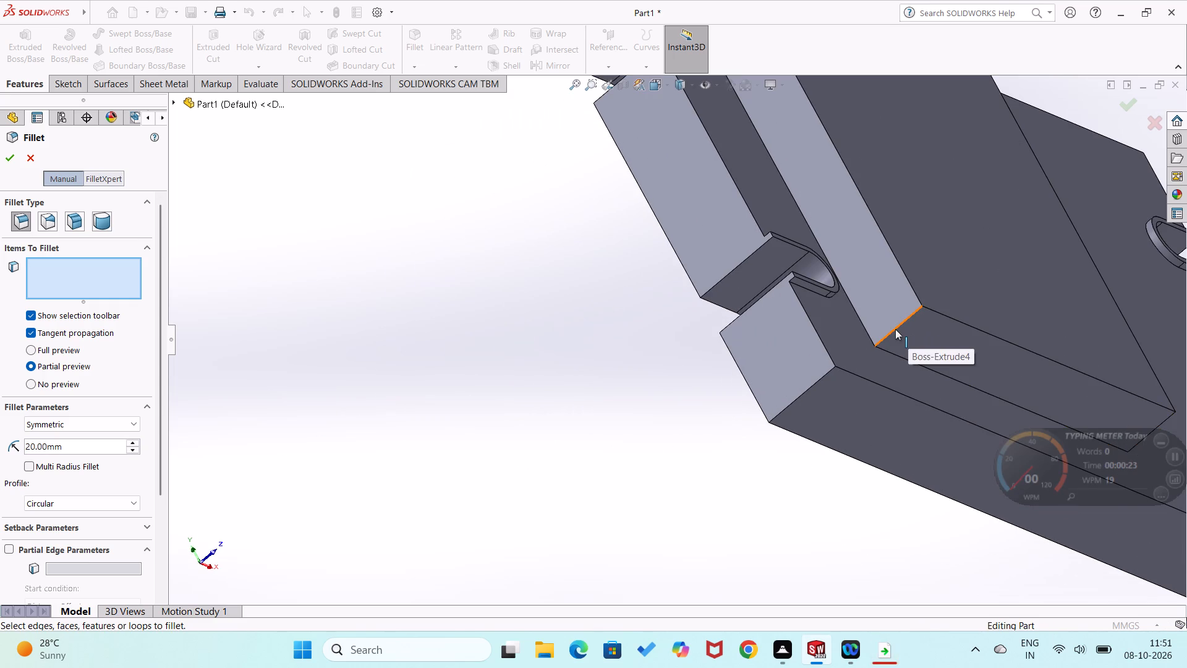
left_click(895, 329)
scroll(854, 405, "up", 2)
scroll(904, 420, "up", 2)
middle_click_drag(913, 413, 854, 421)
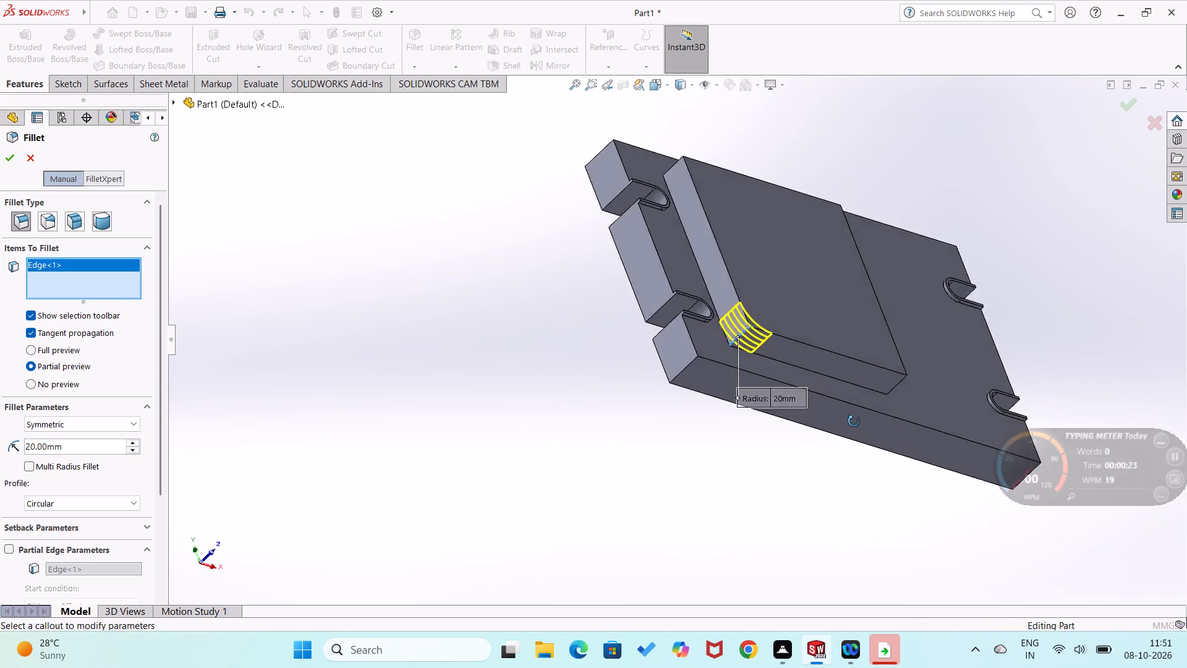
middle_click_drag(854, 421, 781, 413)
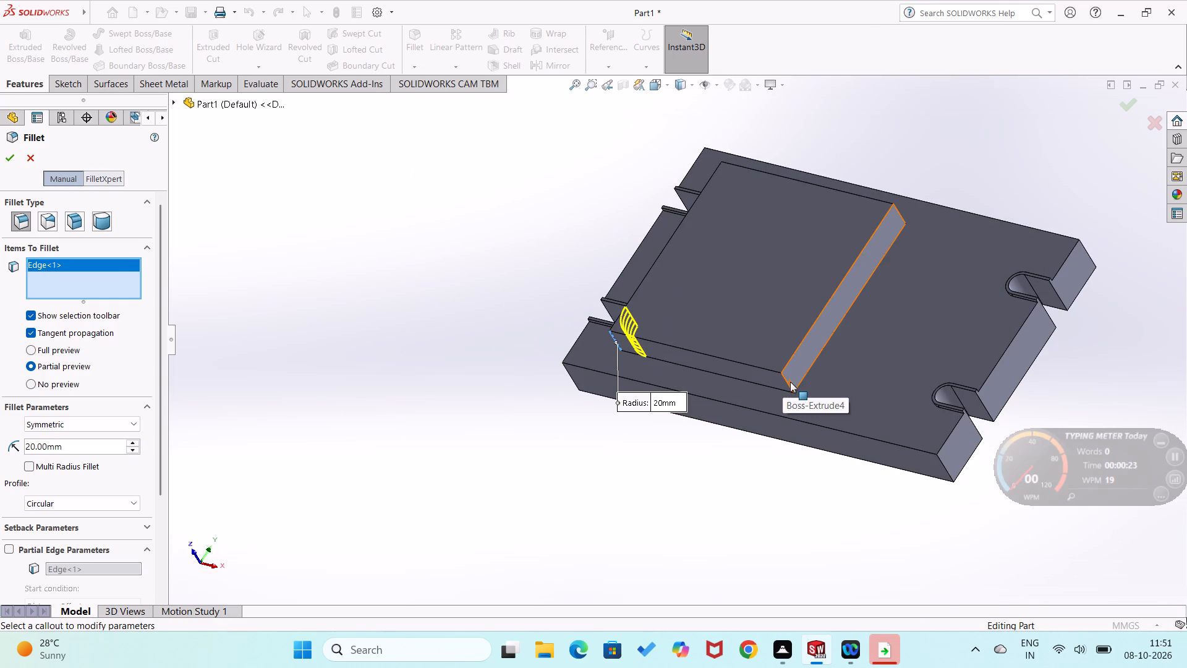
left_click(788, 385)
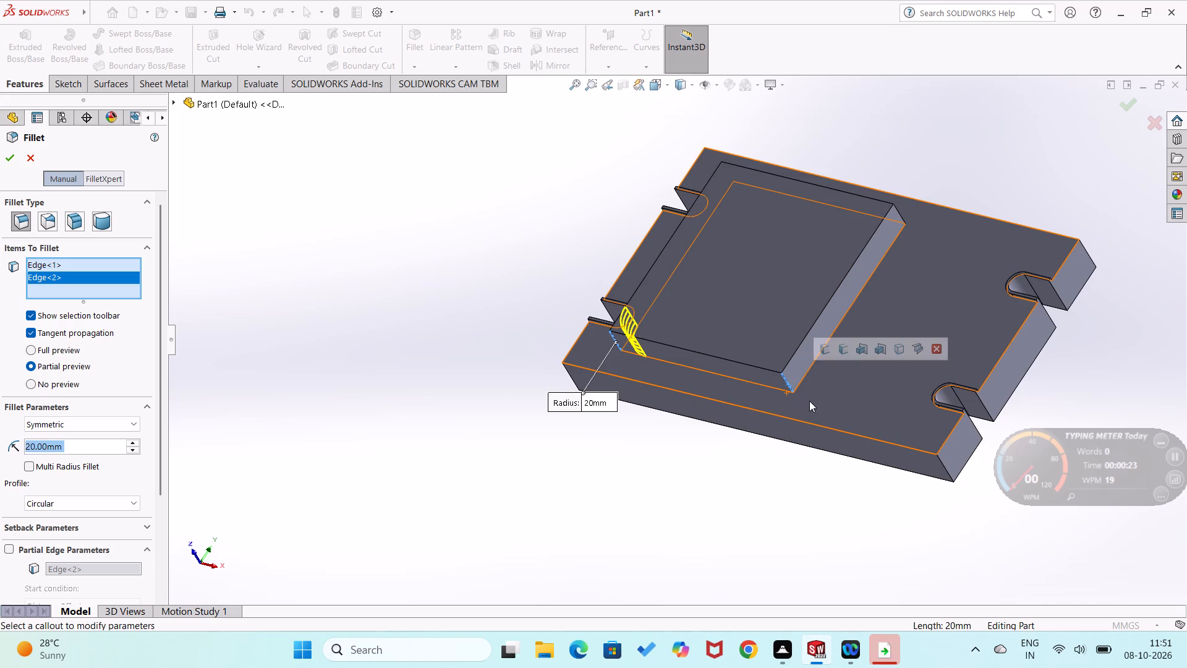
middle_click_drag(810, 401, 715, 490)
scroll(814, 309, "down", 4)
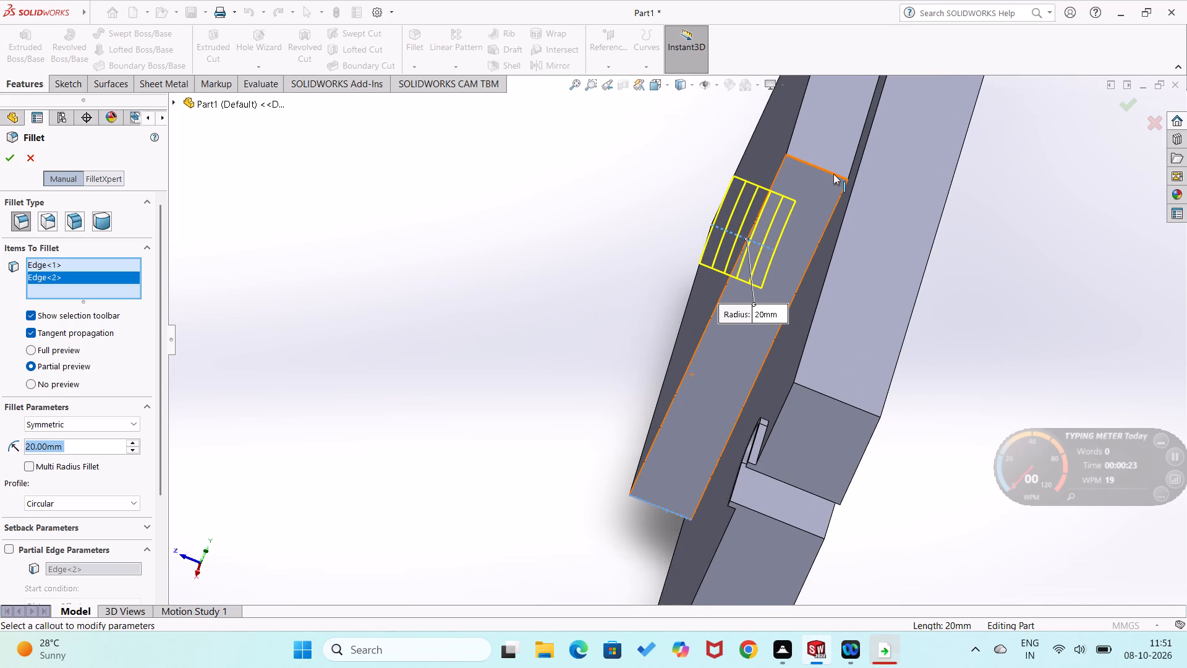
left_click(833, 174)
scroll(869, 192, "down", 1)
middle_click_drag(863, 219, 791, 428)
scroll(846, 335, "up", 4)
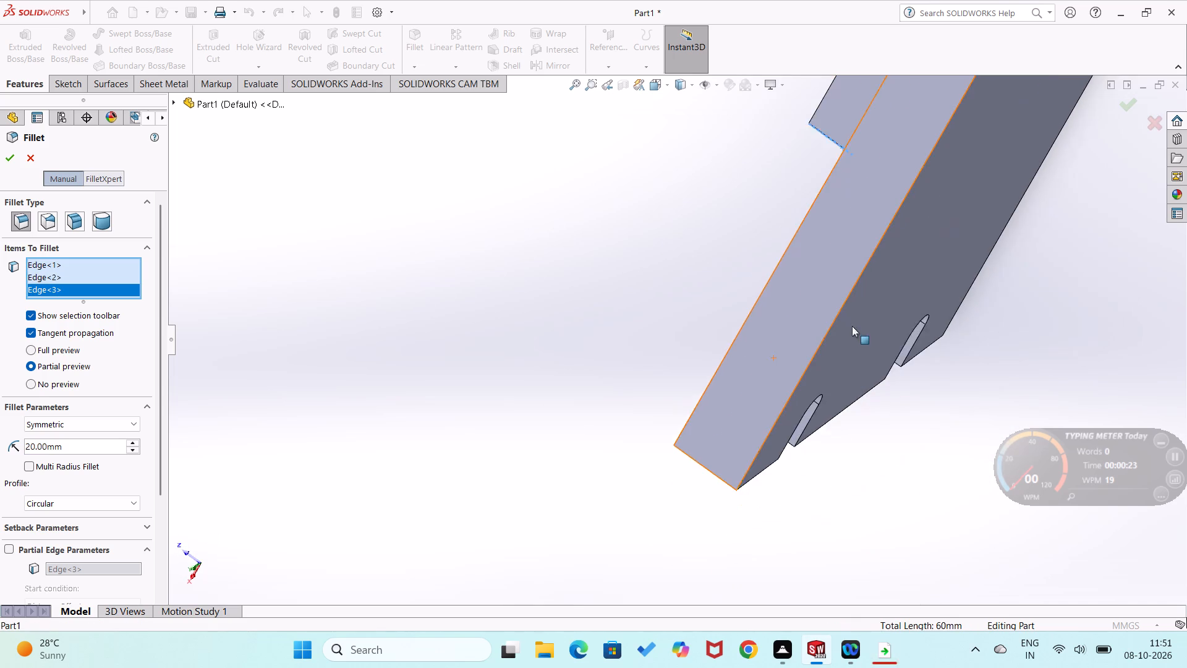
scroll(887, 266, "up", 3)
middle_click_drag(830, 147, 849, 257)
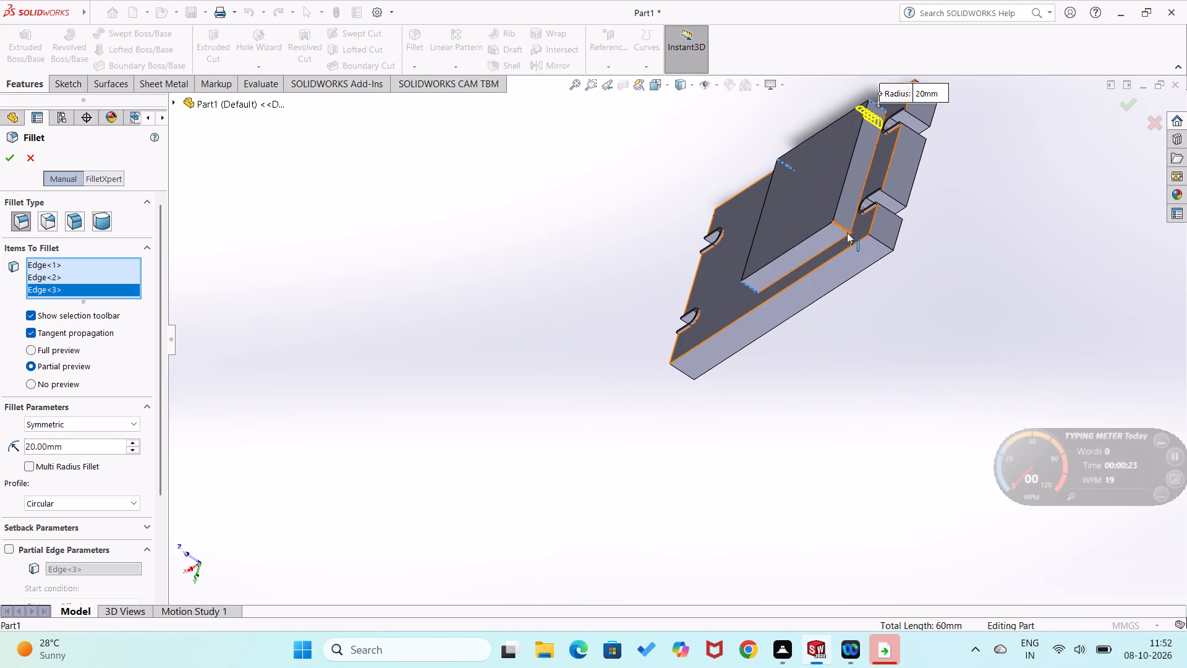
left_click(846, 232)
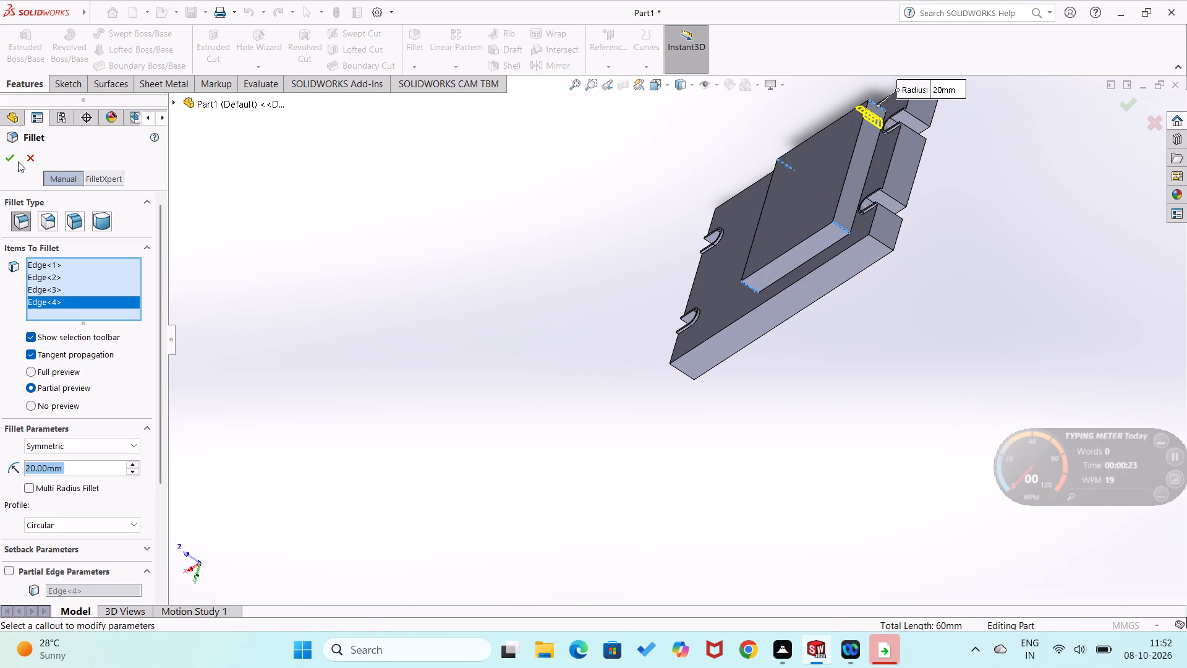
left_click(17, 161)
left_click_drag(245, 222, 252, 224)
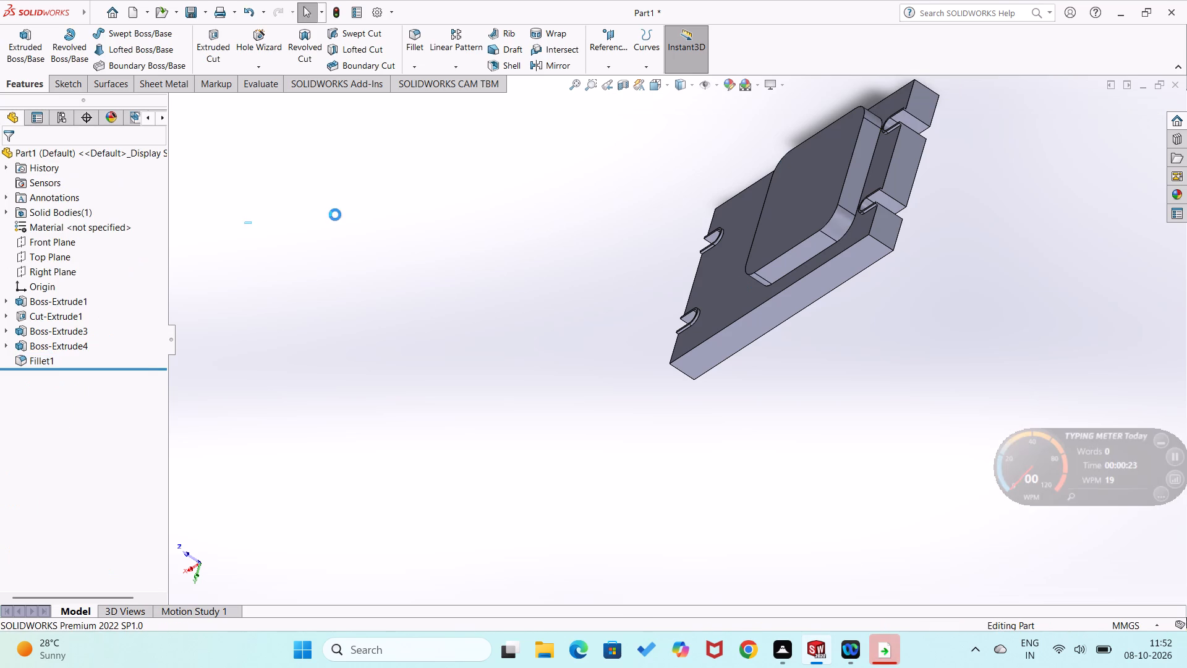
Sketch four circles on the boss's top face, centred on its rounded corners, with radii of about 8, 11, 10 and 11.6 mm.
right_click(800, 191)
left_click(832, 178)
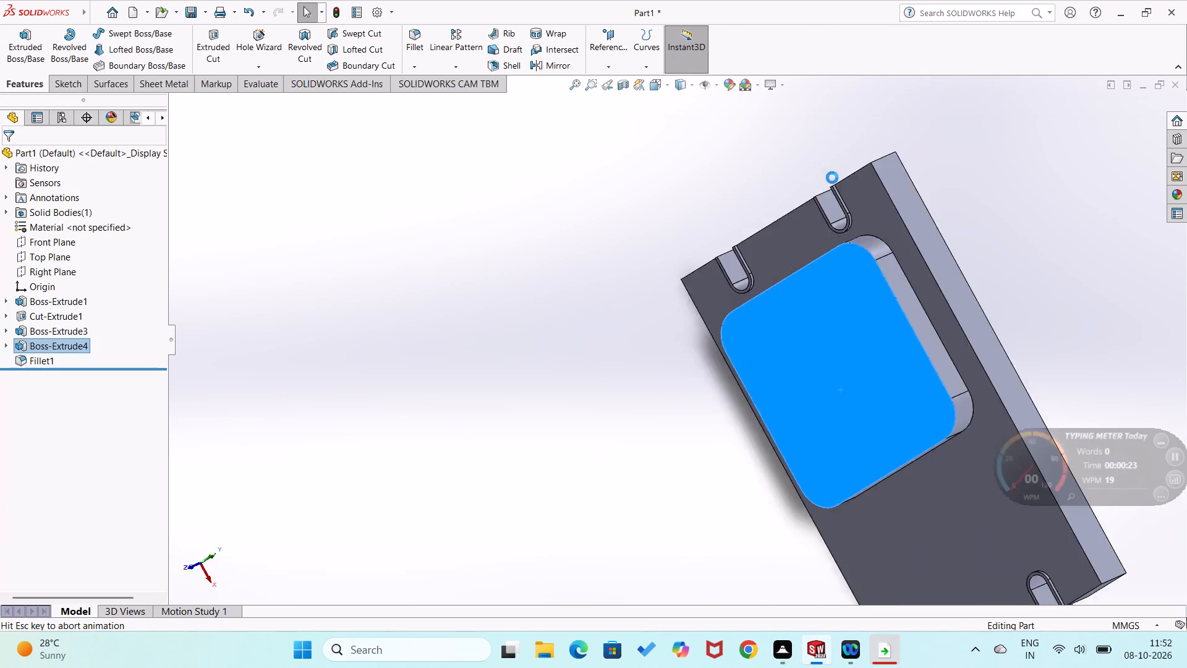
left_click(363, 285)
right_click_drag(328, 291, 423, 290)
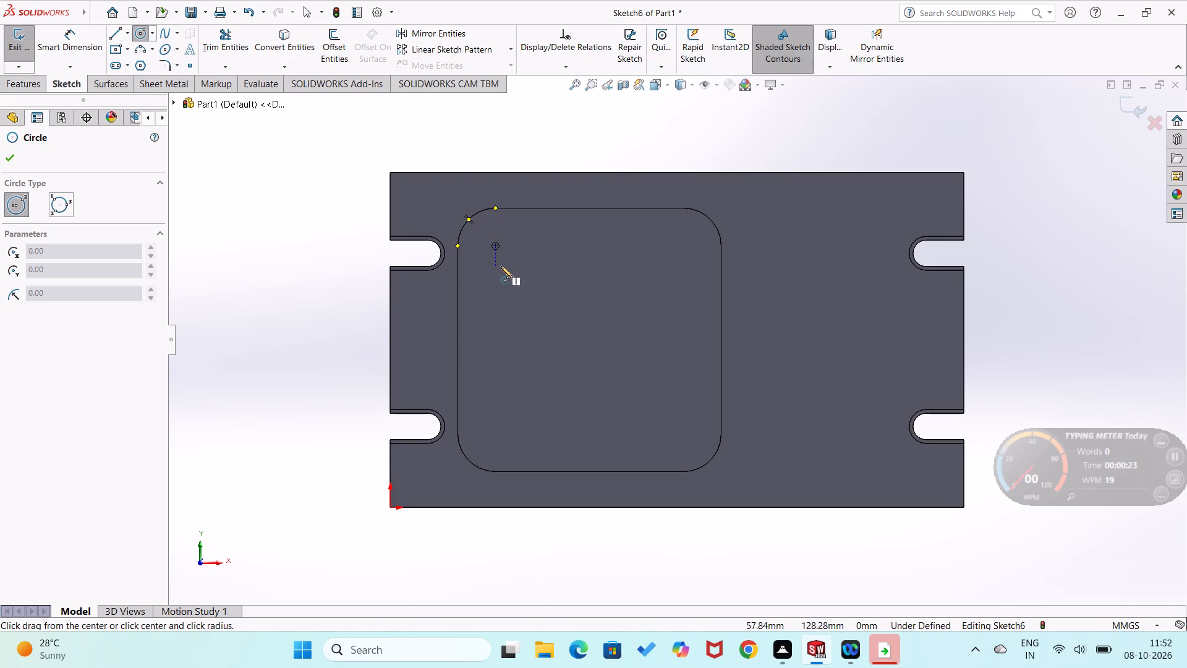
left_click(495, 246)
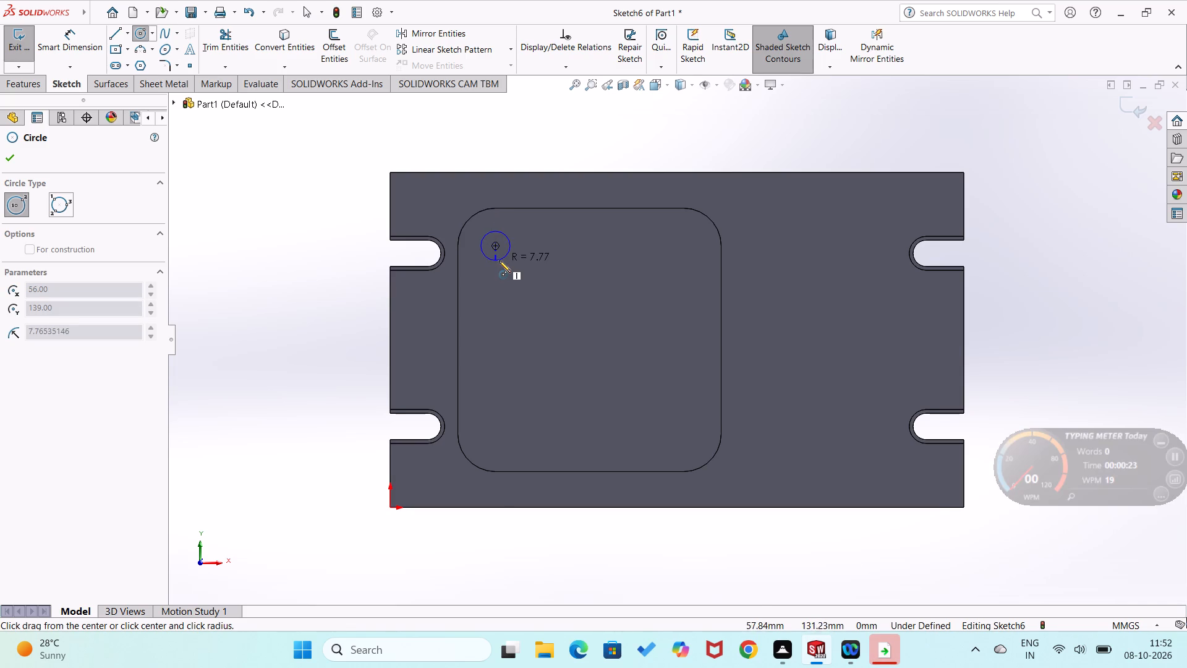
left_click(500, 260)
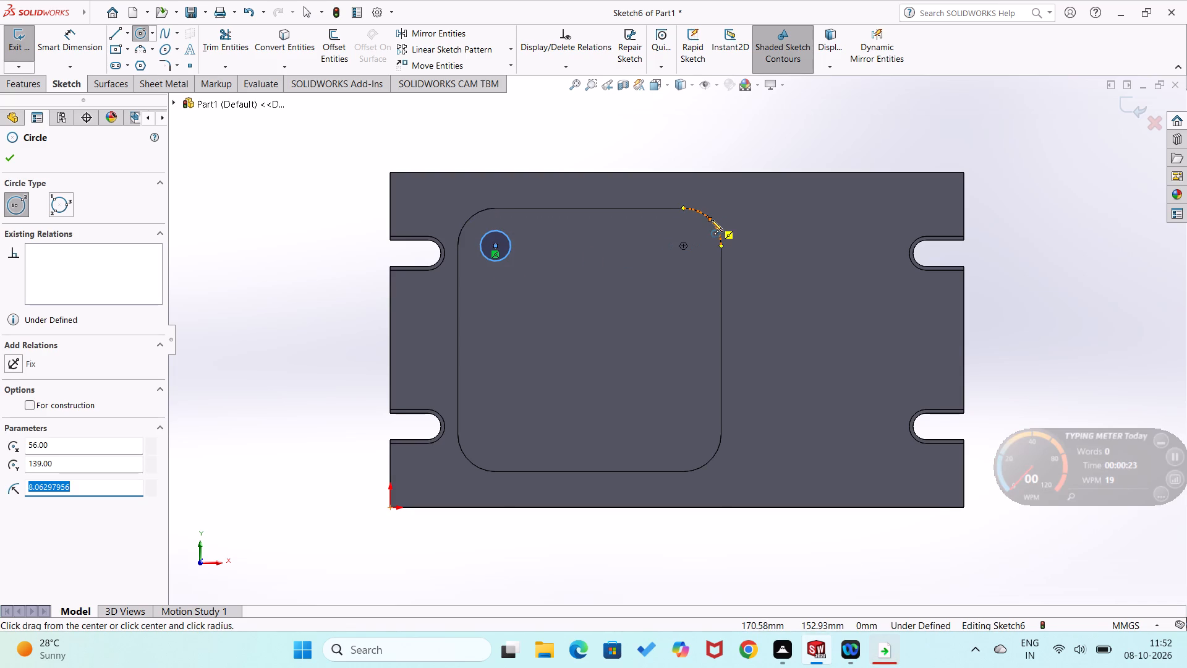
left_click(685, 246)
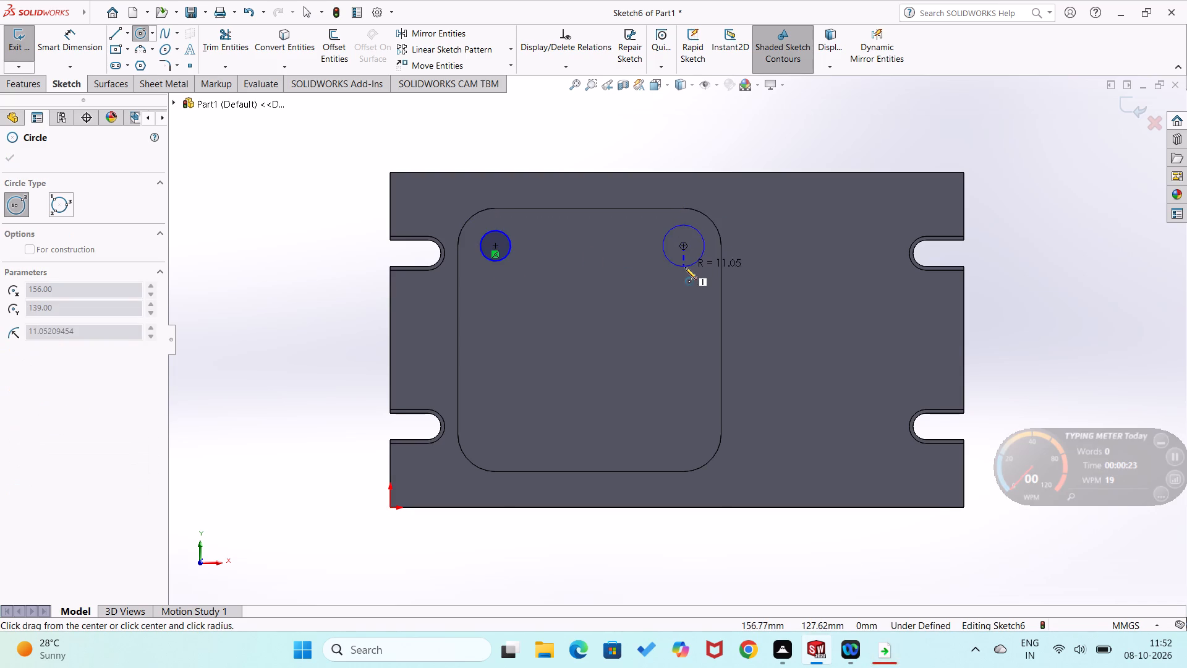
left_click(684, 267)
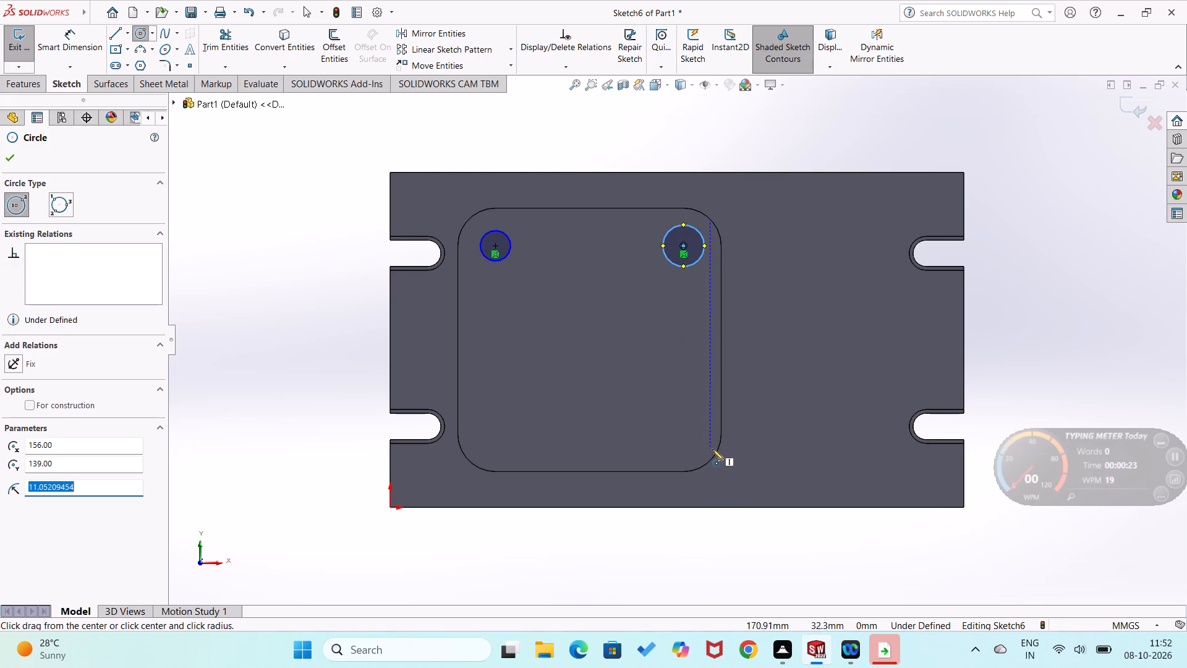
left_click(683, 434)
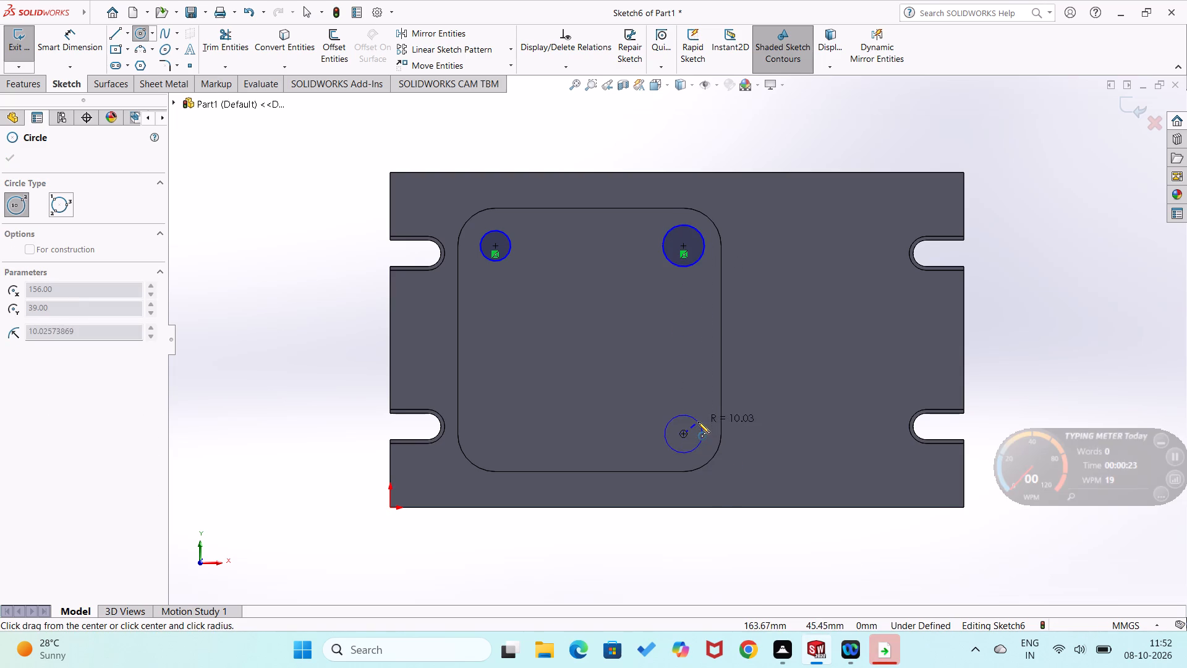
left_click(698, 422)
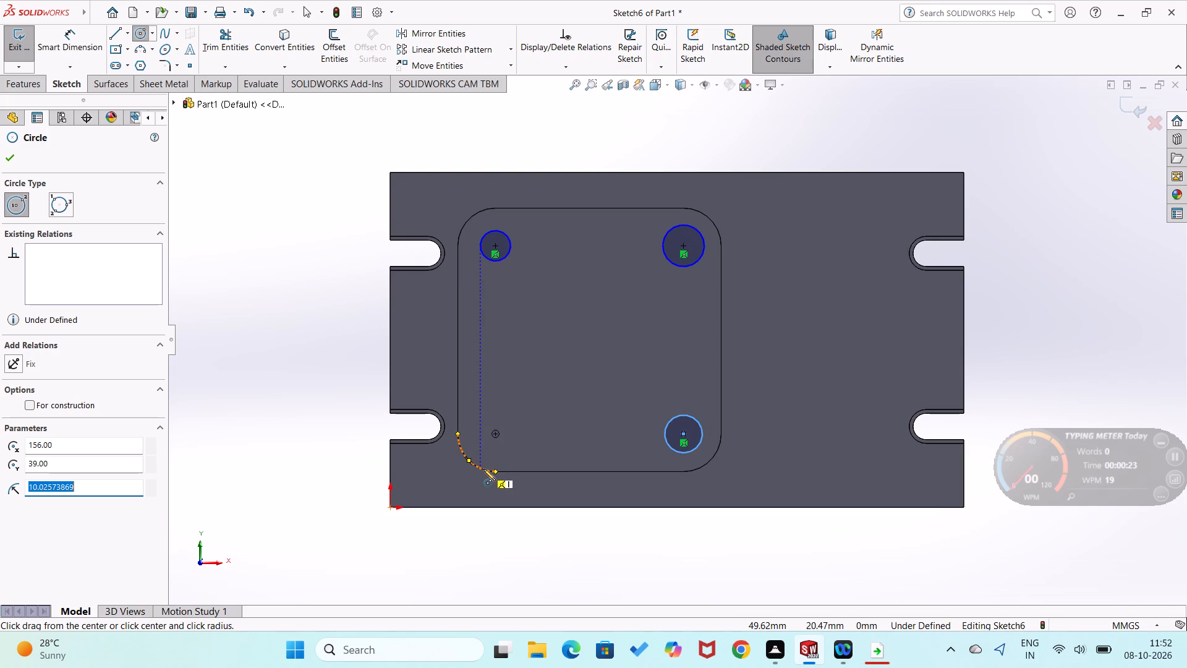
left_click(497, 433)
left_click(516, 440)
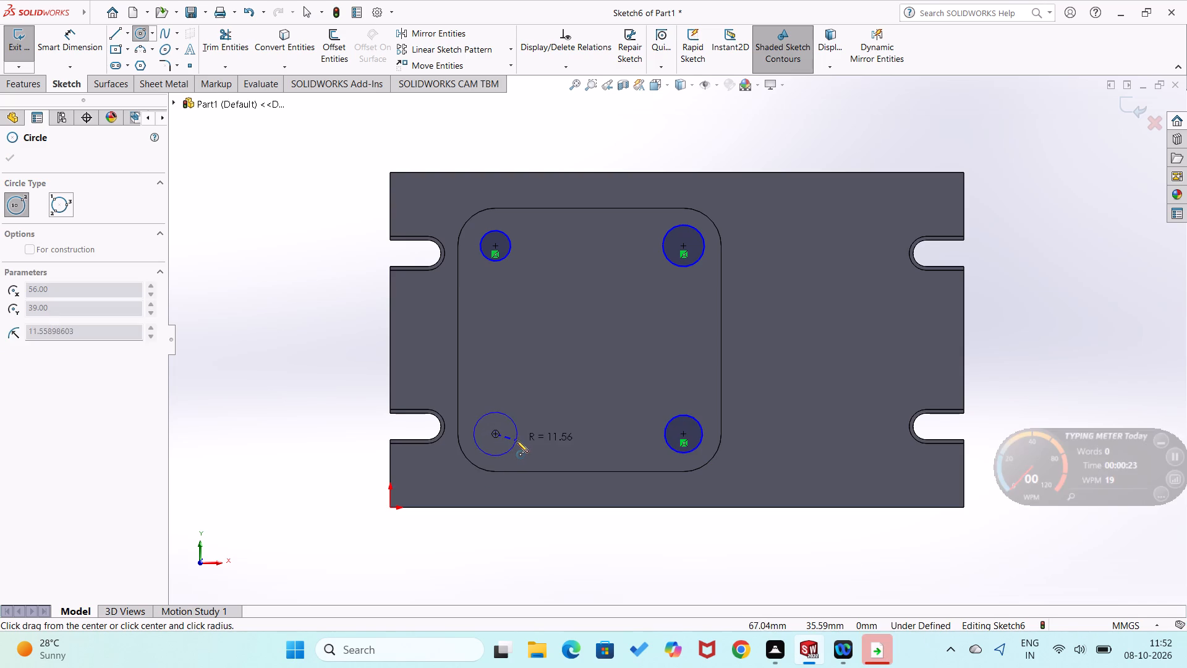
Dimension the lower-left and upper-left circles on the boss at 12 mm diameter each.
right_click_drag(326, 412, 294, 306)
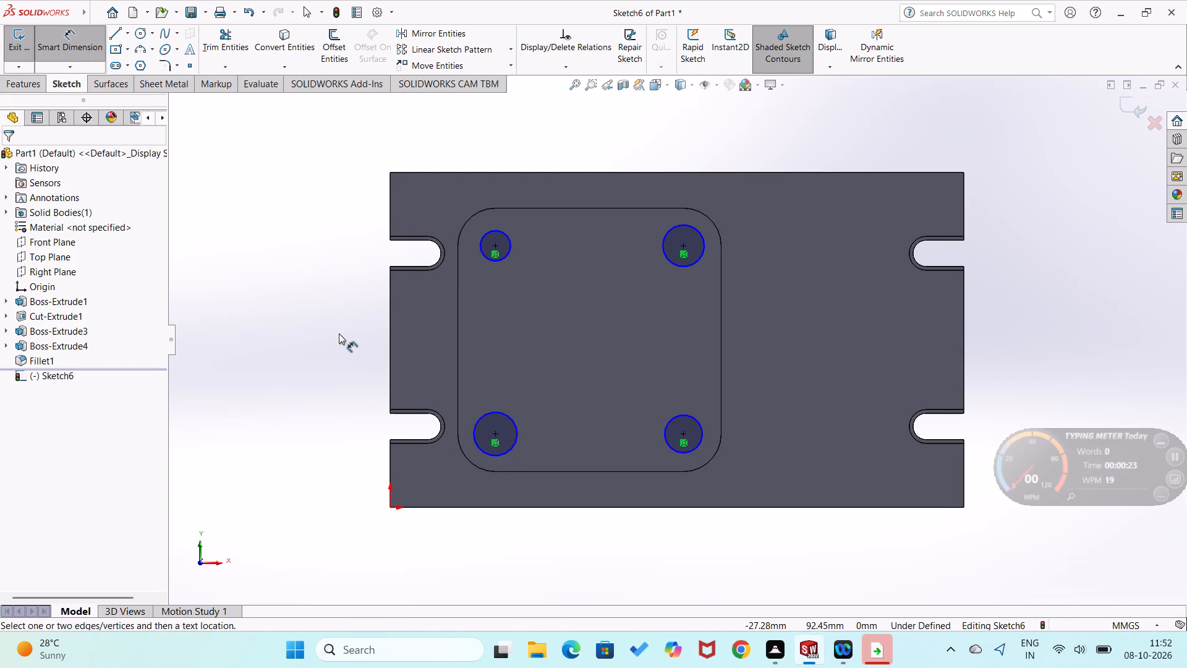
left_click(479, 421)
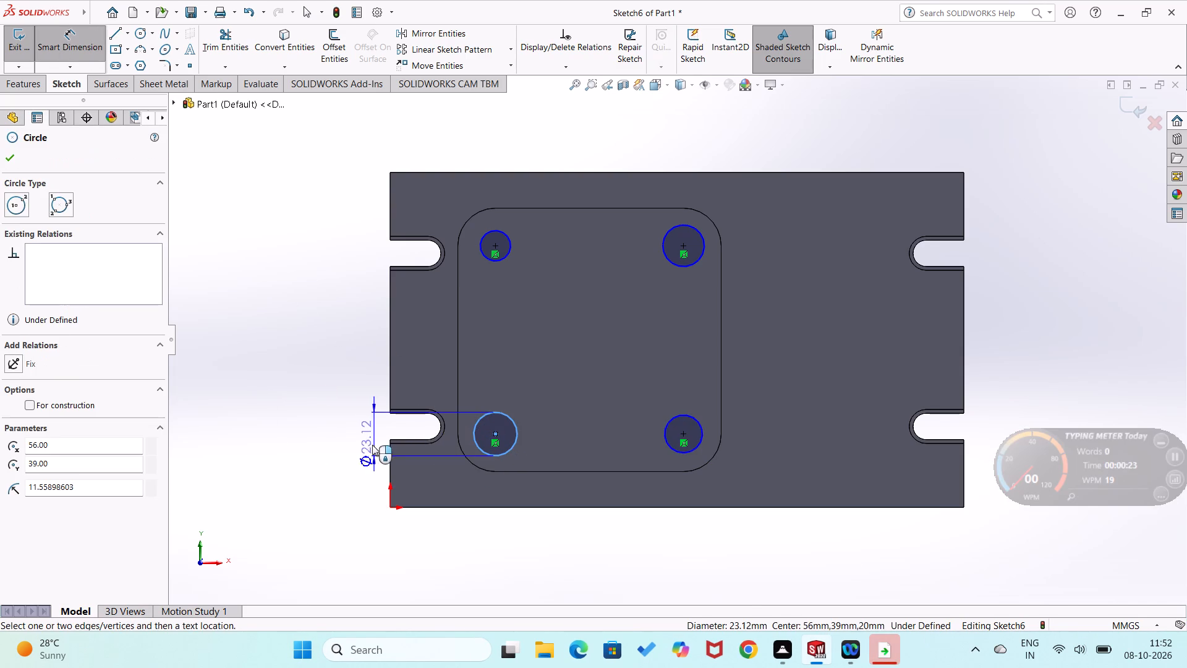
left_click(343, 450)
type("12")
key("Return")
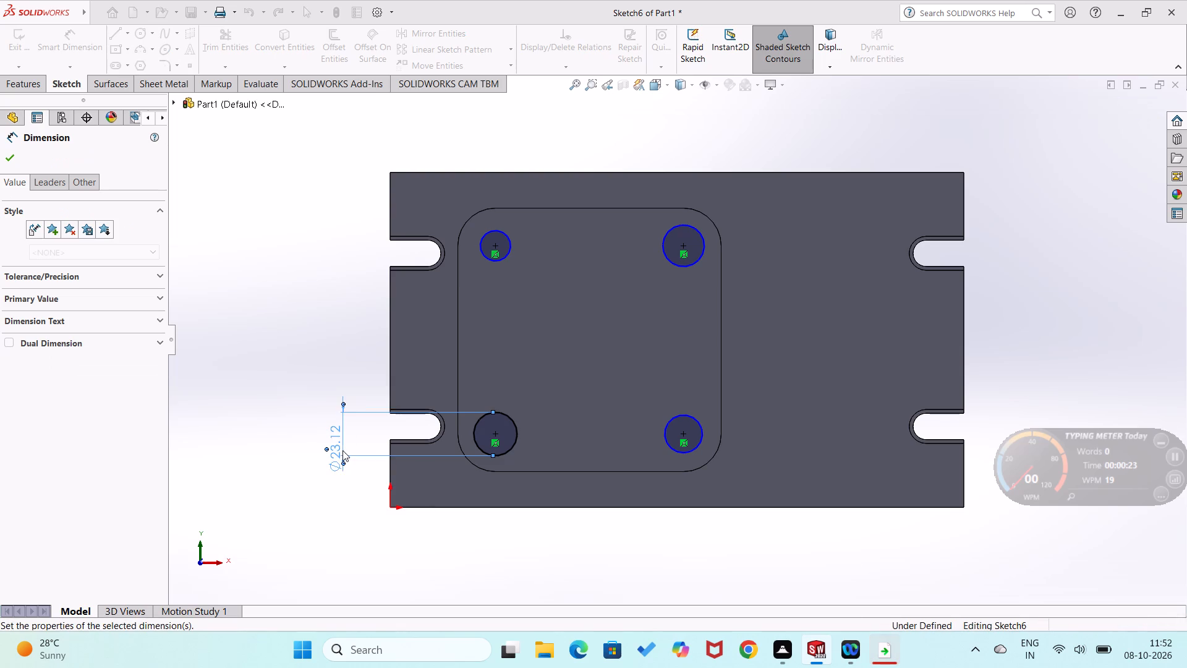
left_click(508, 239)
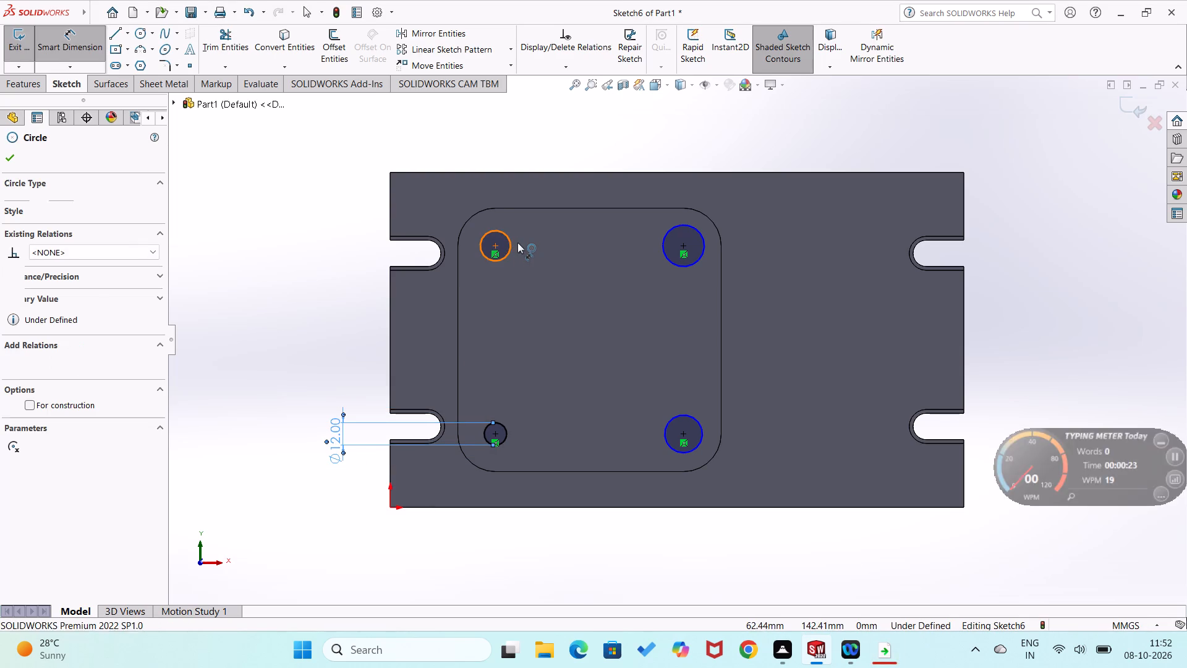
left_click(521, 244)
type("12")
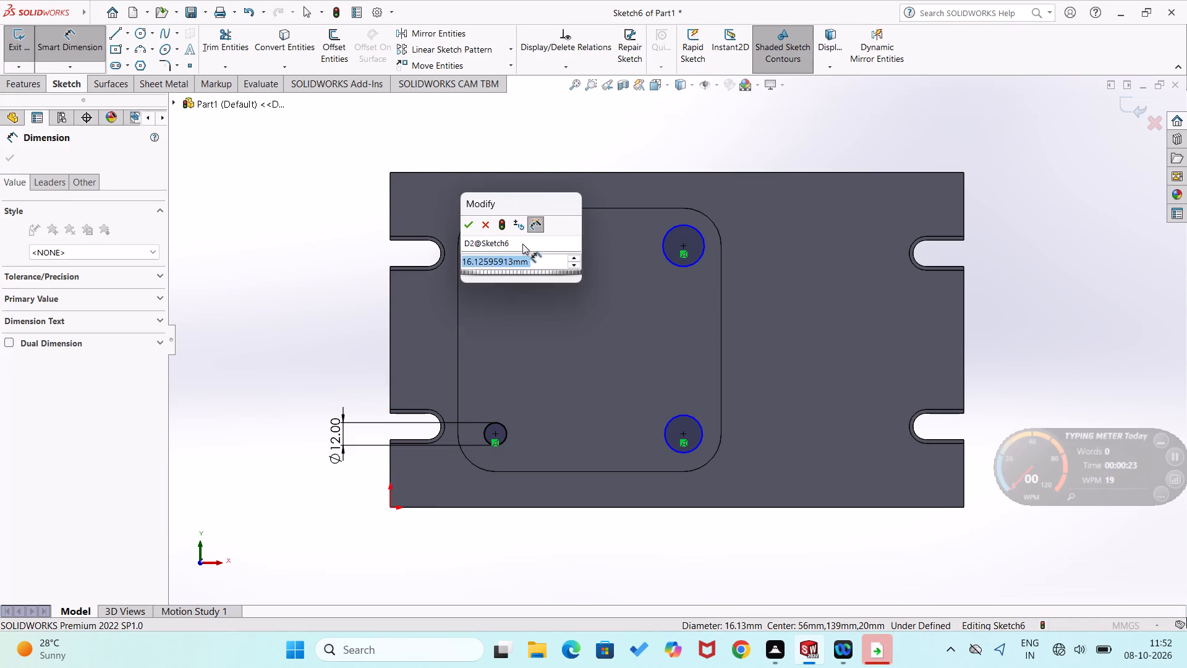
key("Return")
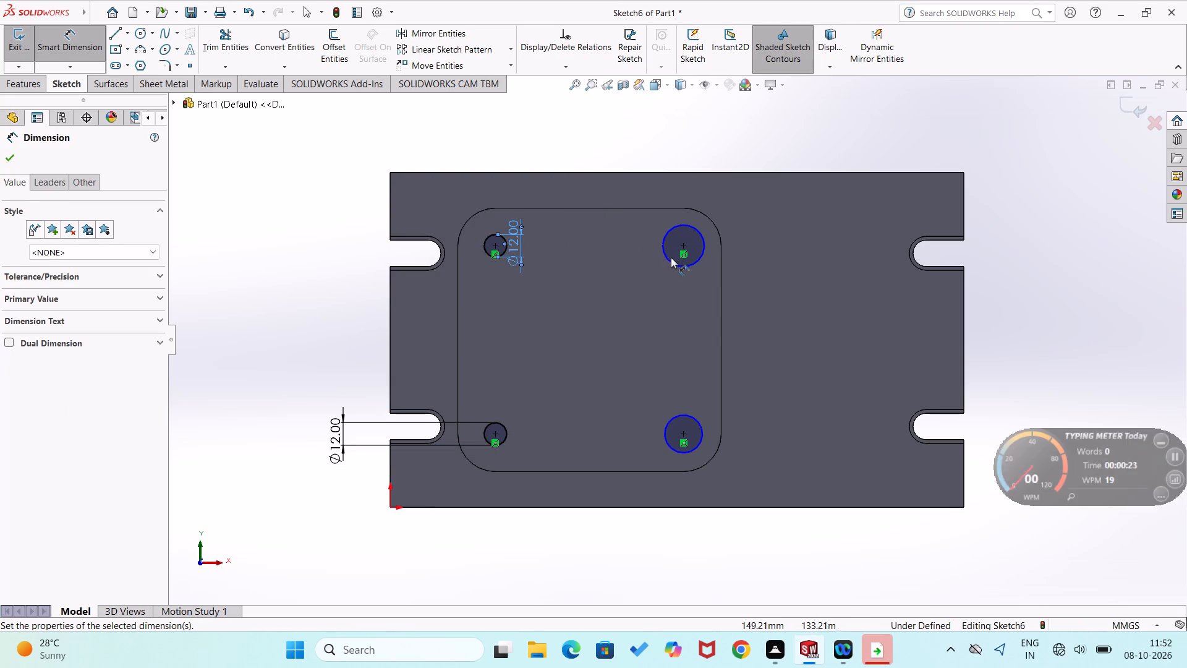
Dimension the upper-right and lower-right circles on the boss at 12 mm diameter each.
left_click(671, 260)
left_click(642, 268)
type("12")
key("Return")
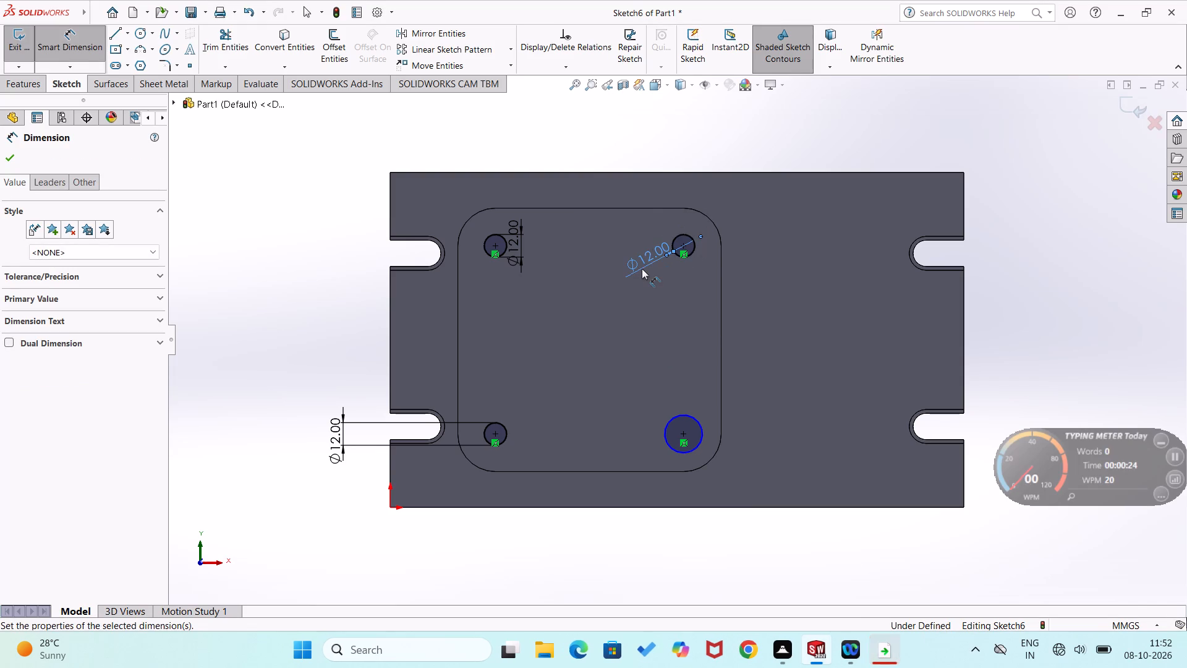
left_click(701, 428)
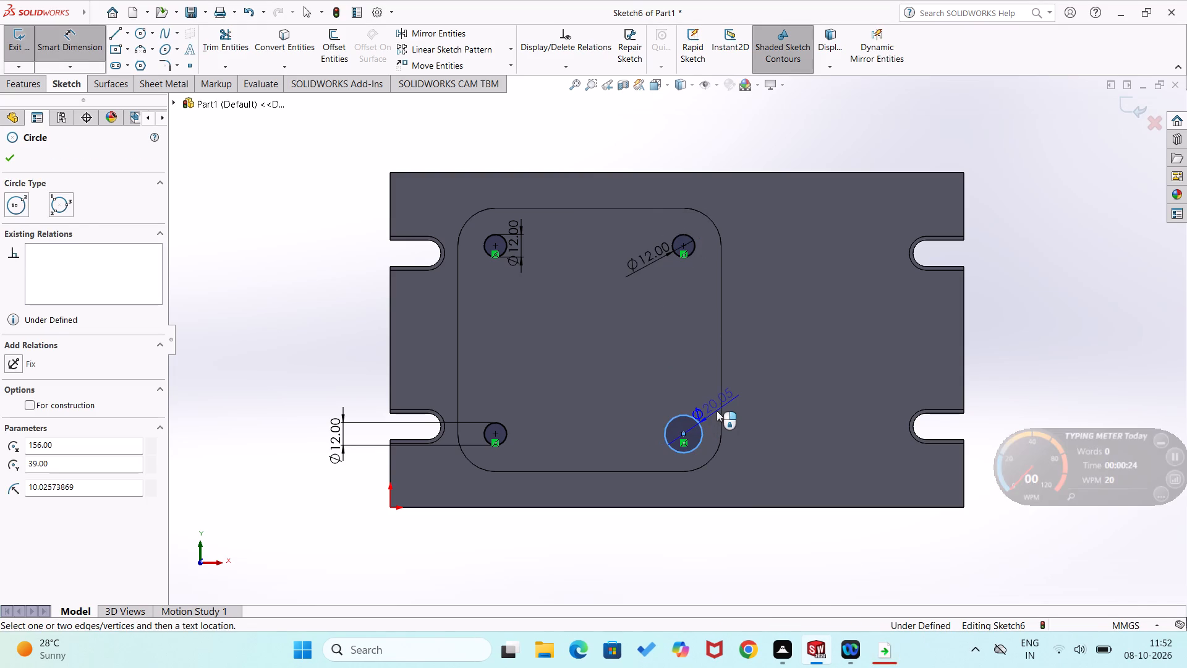
left_click(717, 411)
type("12")
key("Return")
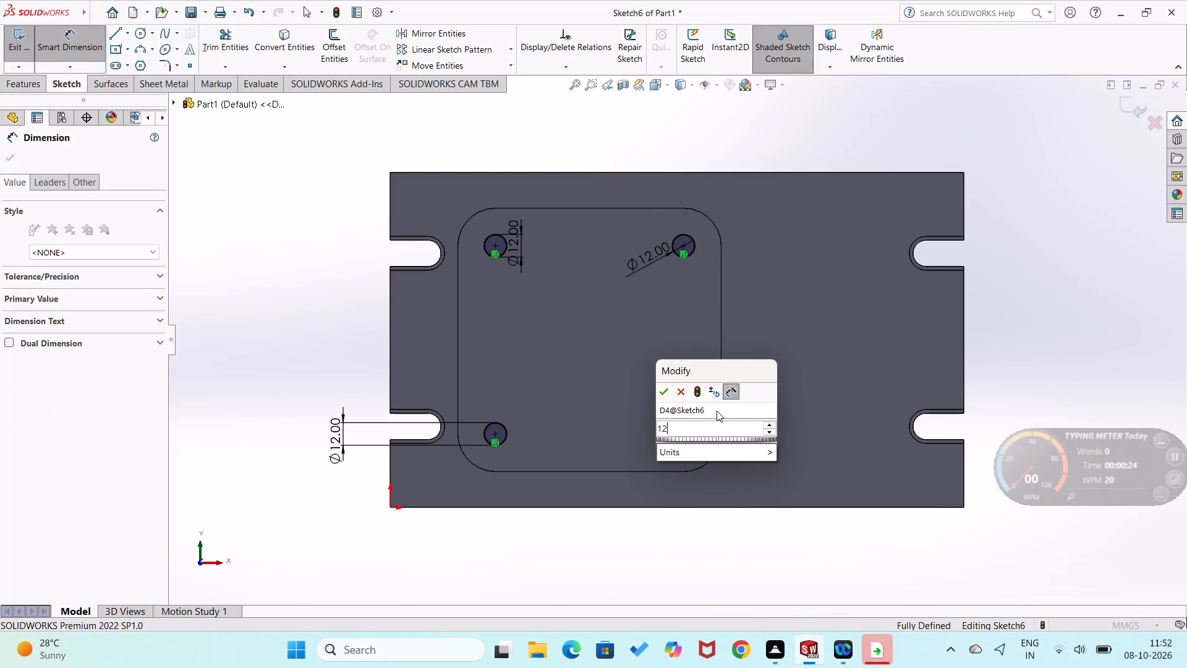
left_click(341, 375)
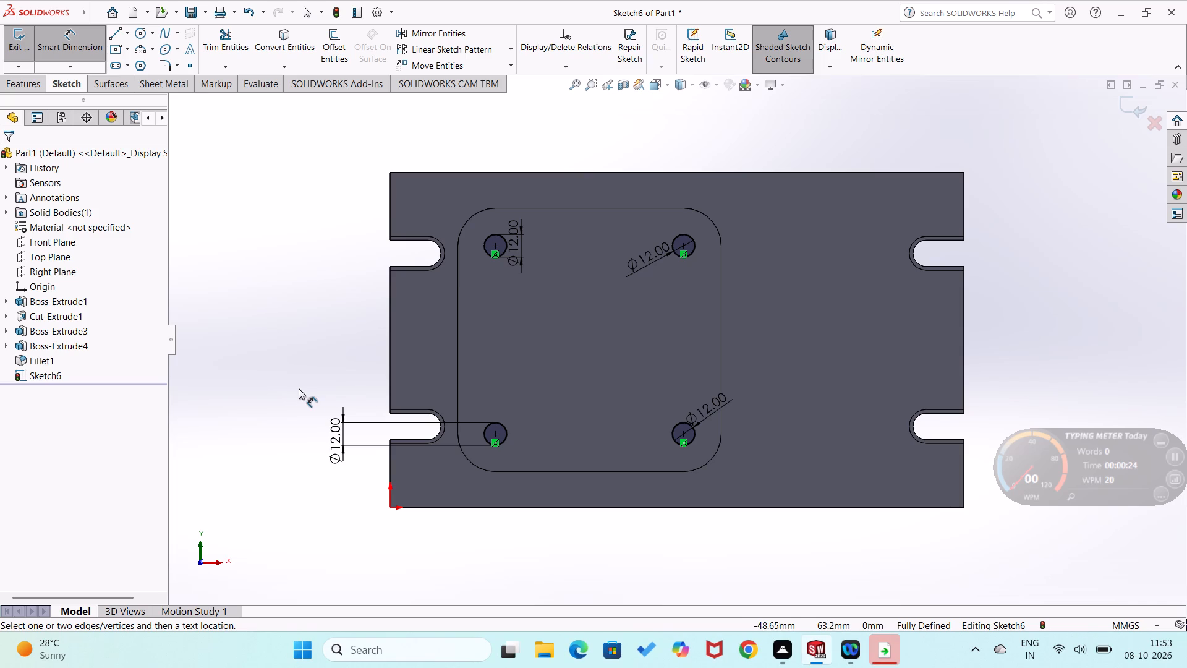
Cut-extrude the four 12 mm circles into the boss to form its corner holes.
left_click(30, 85)
left_click(226, 46)
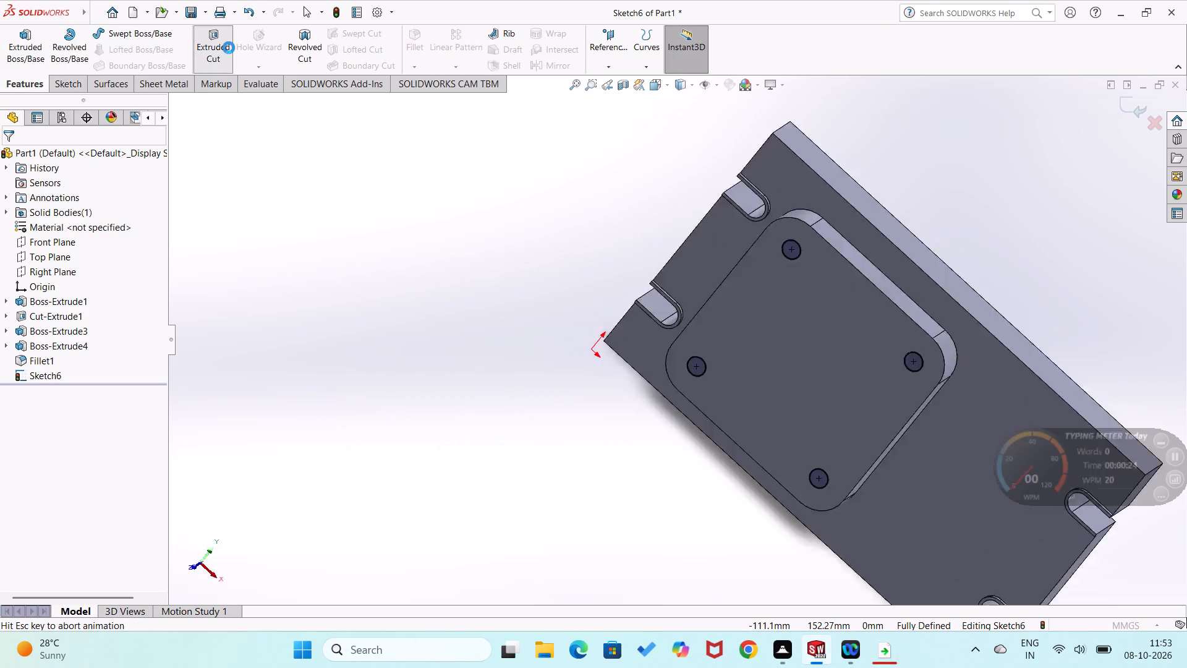
left_click(12, 158)
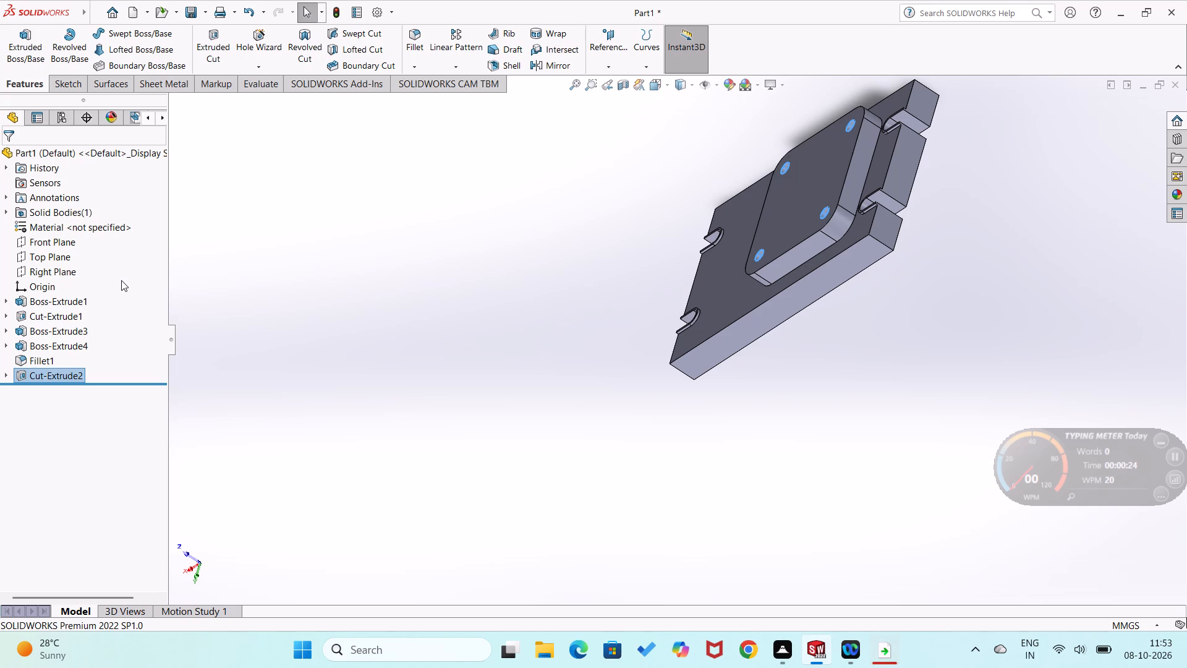
middle_click_drag(146, 323, 189, 408)
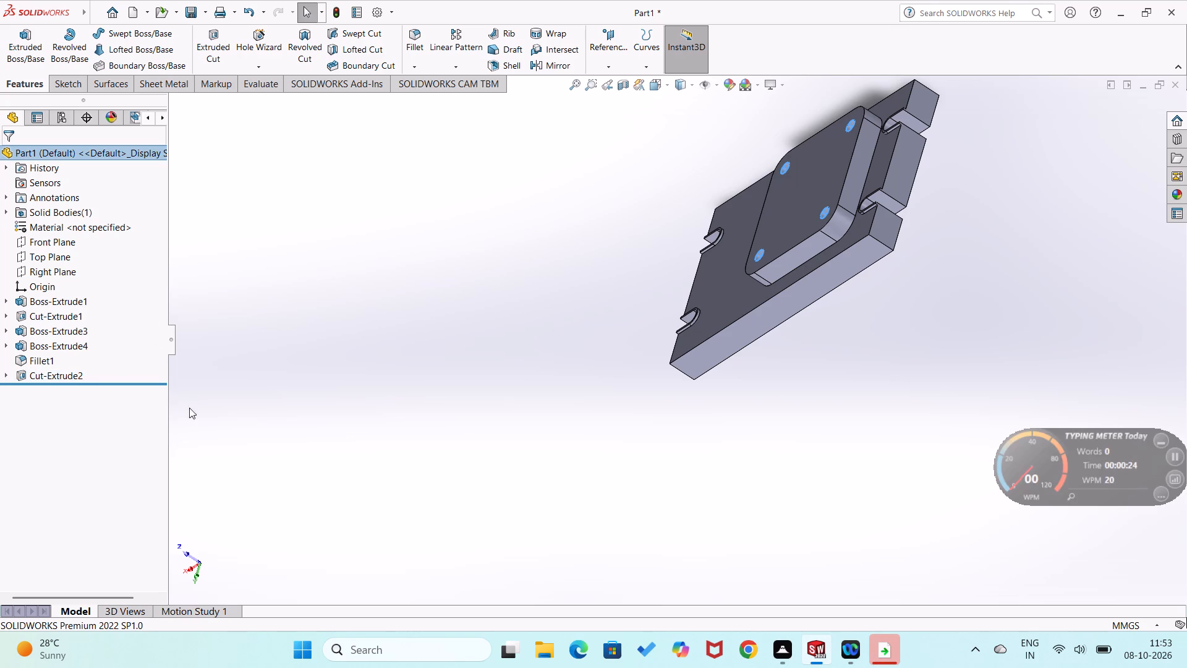
middle_click_drag(189, 408, 193, 413)
left_click(332, 296)
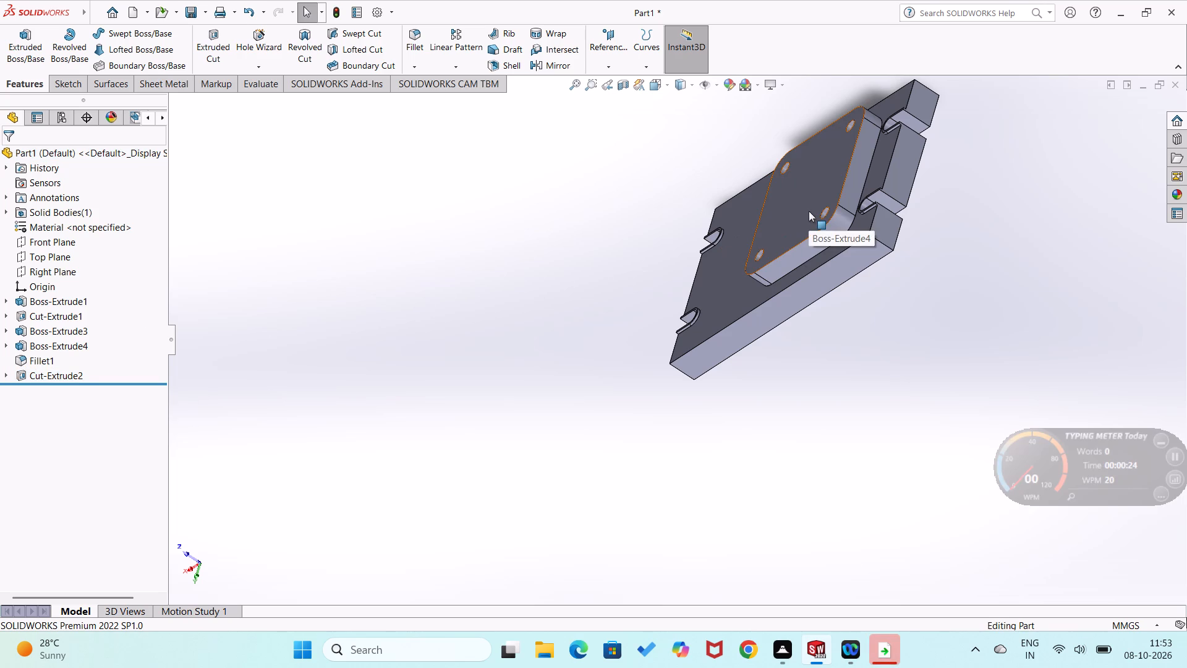
Start a sketch on the square boss's top face and draw a vertical 140 mm construction line joining its upper and lower edge midpoints.
right_click(800, 211)
left_click(828, 195)
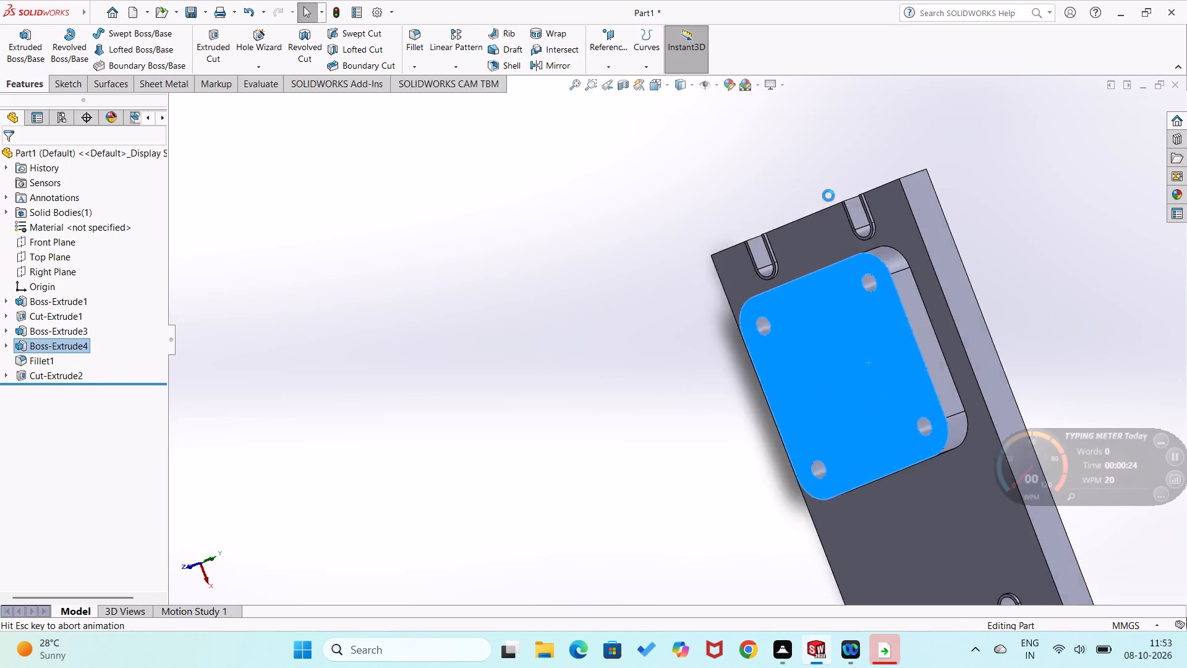
left_click(315, 299)
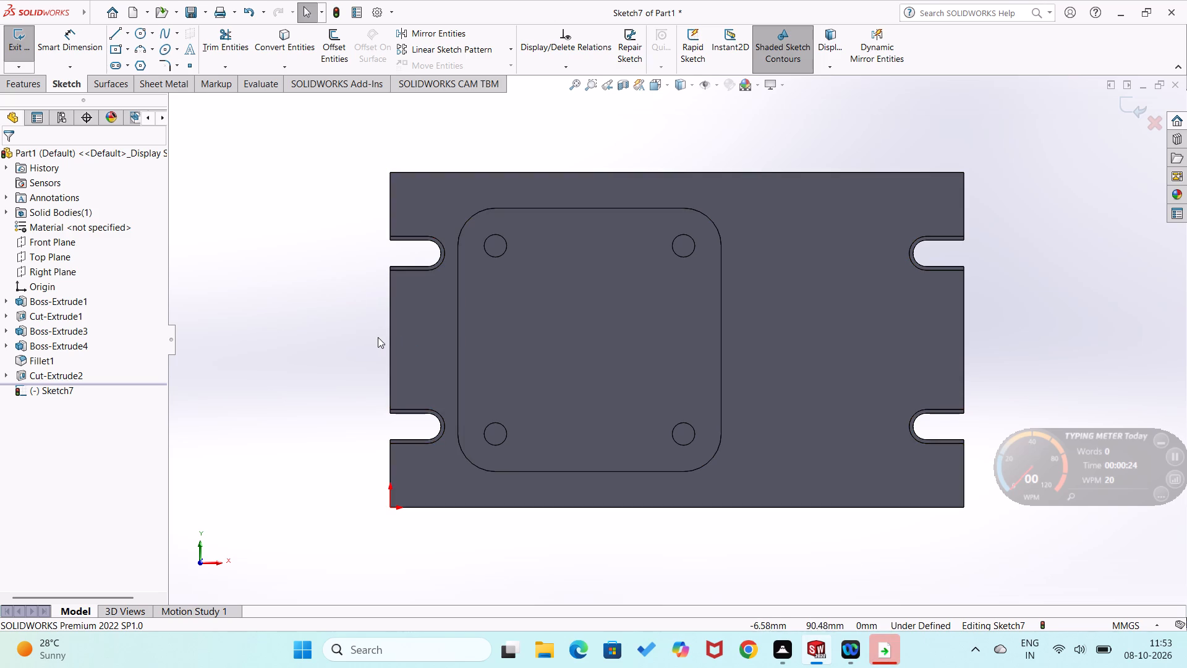
right_click_drag(372, 338, 284, 389)
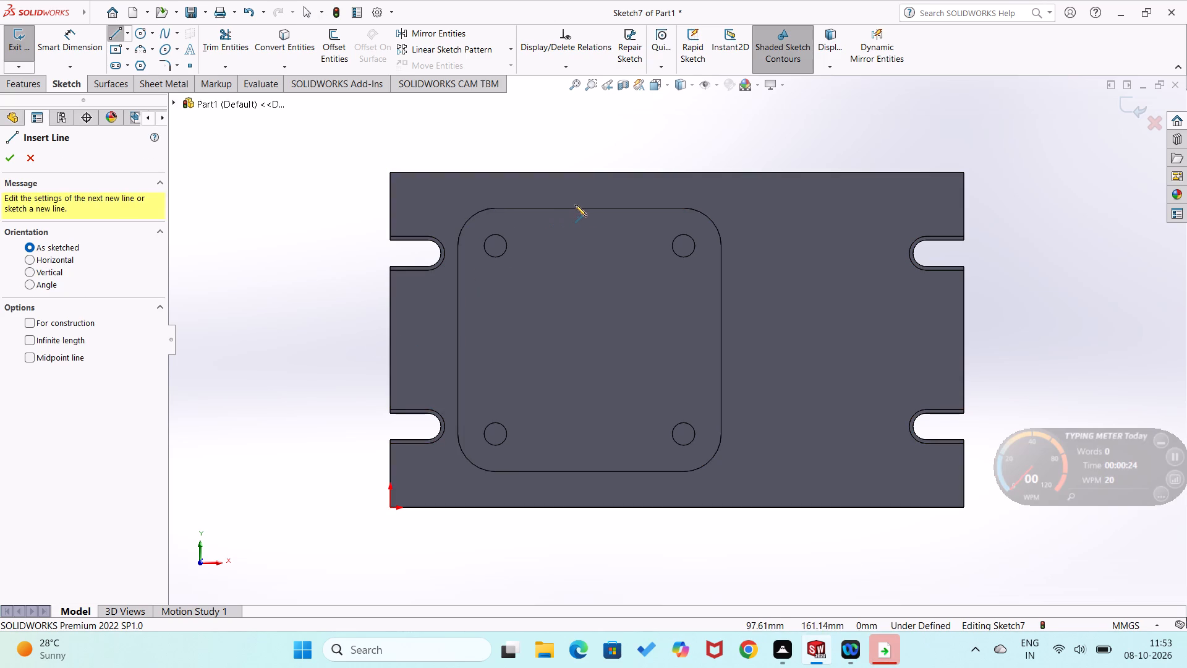
left_click(590, 208)
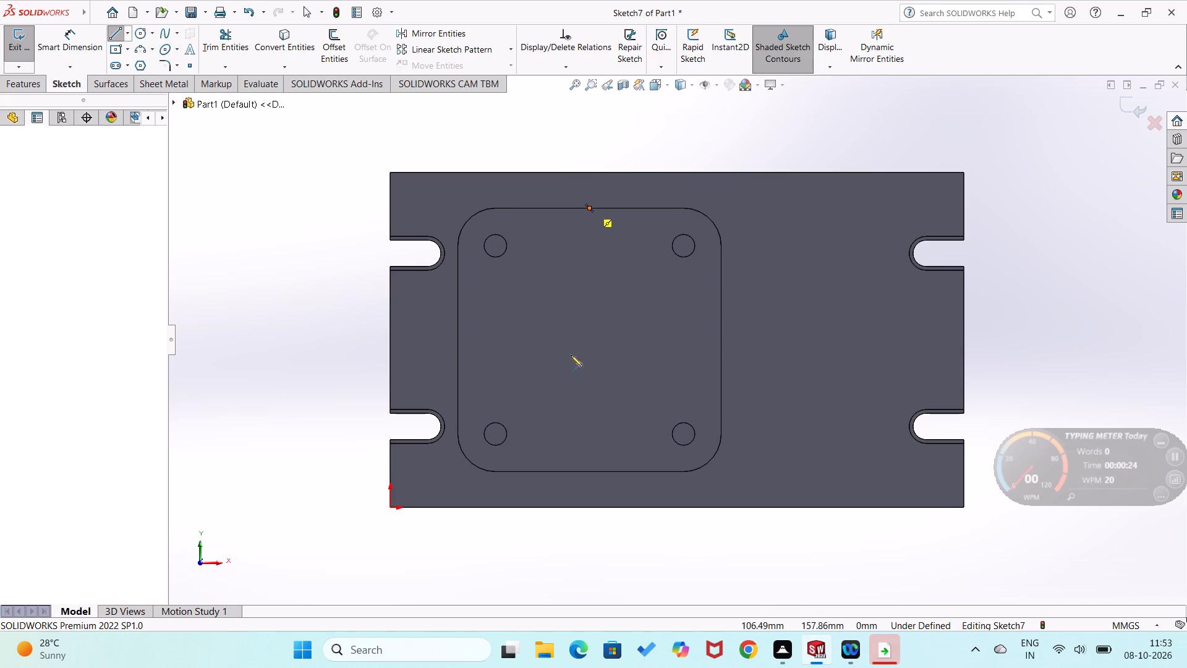
left_click(589, 470)
right_click(589, 470)
left_click(618, 451)
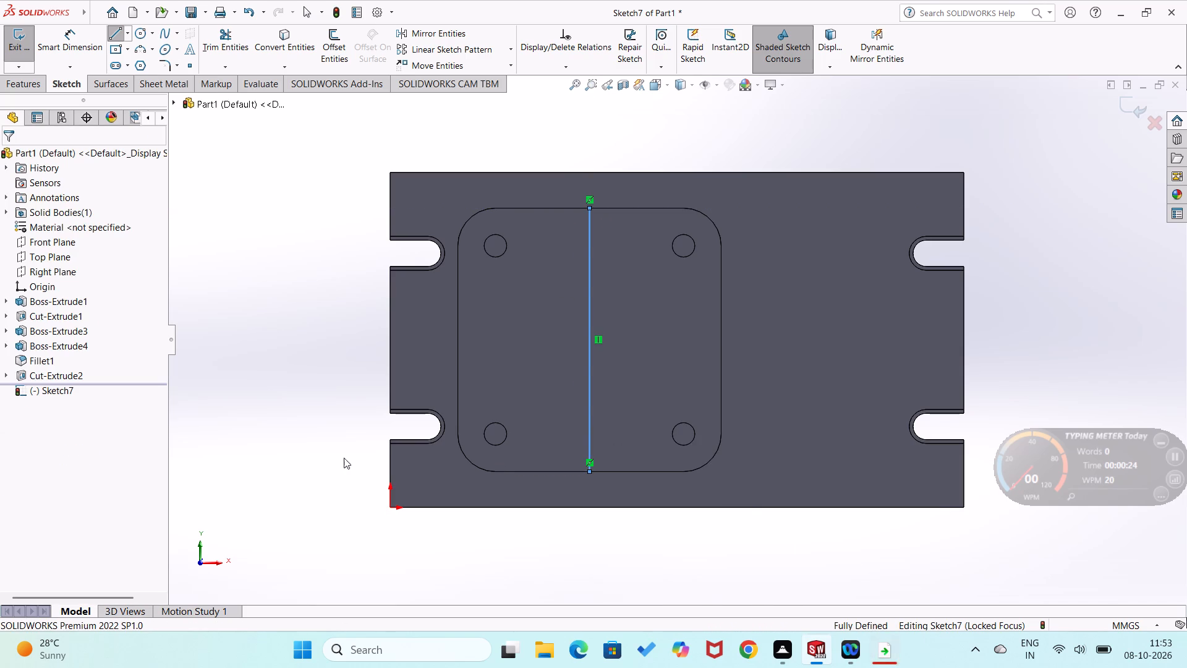
Sketch a circle of about 45 mm radius centred on the construction line's midpoint.
right_click_drag(305, 453, 371, 395)
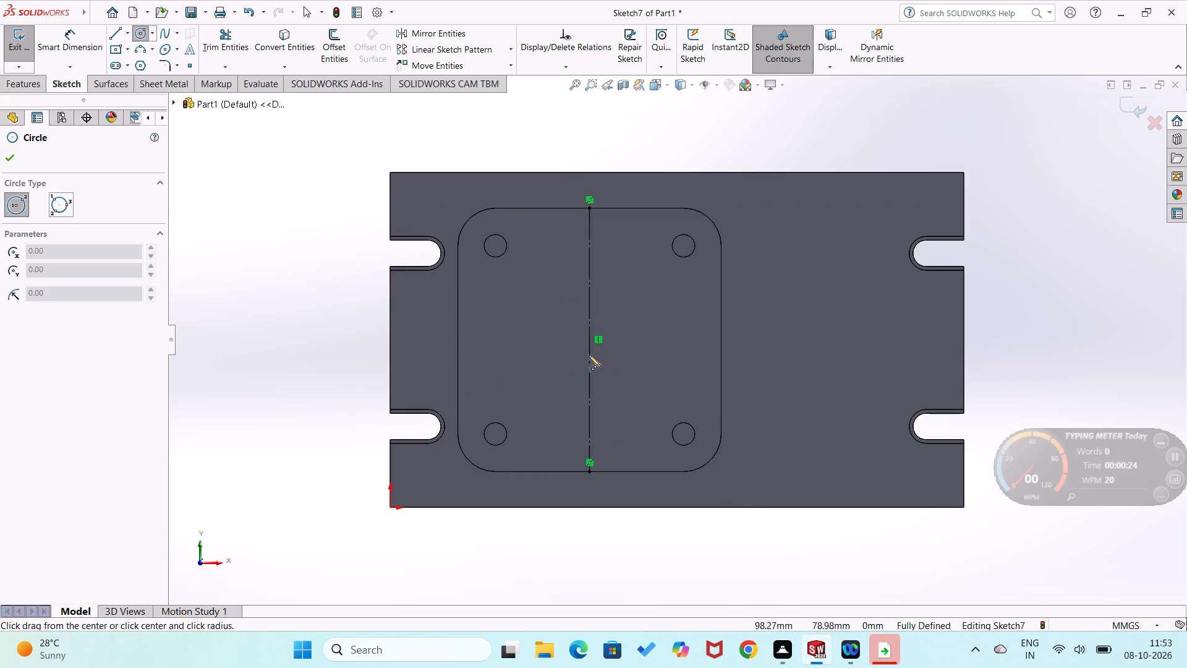
left_click(589, 340)
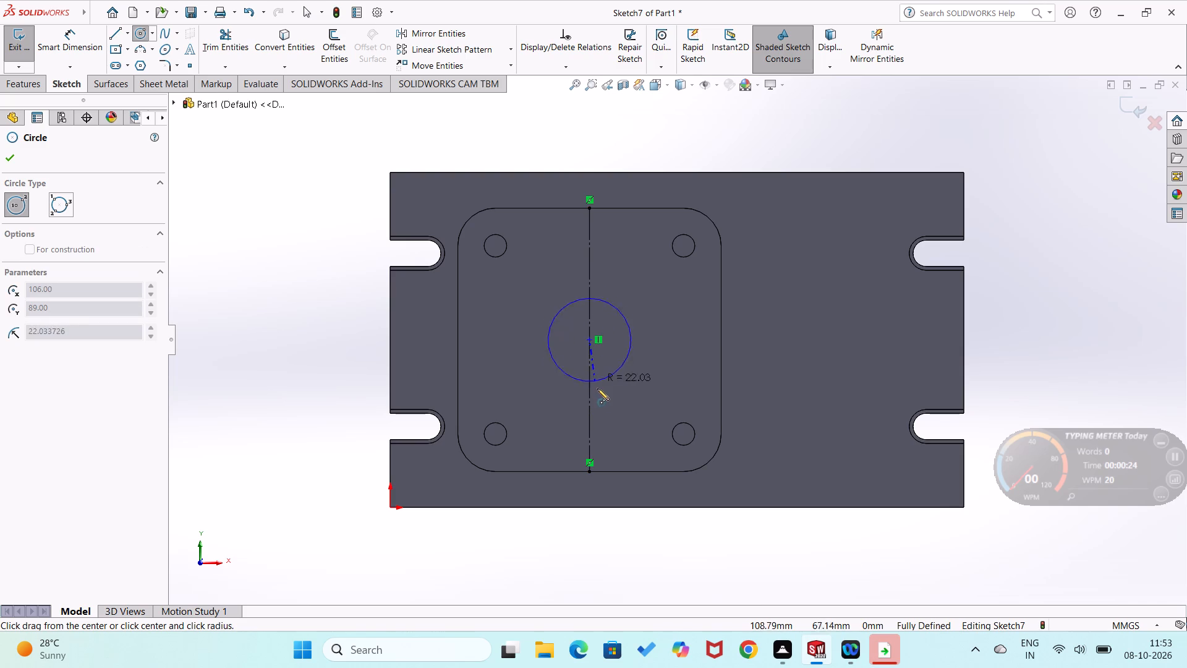
left_click(592, 425)
Dimension the central circle at 90 mm diameter.
right_click_drag(367, 510, 370, 403)
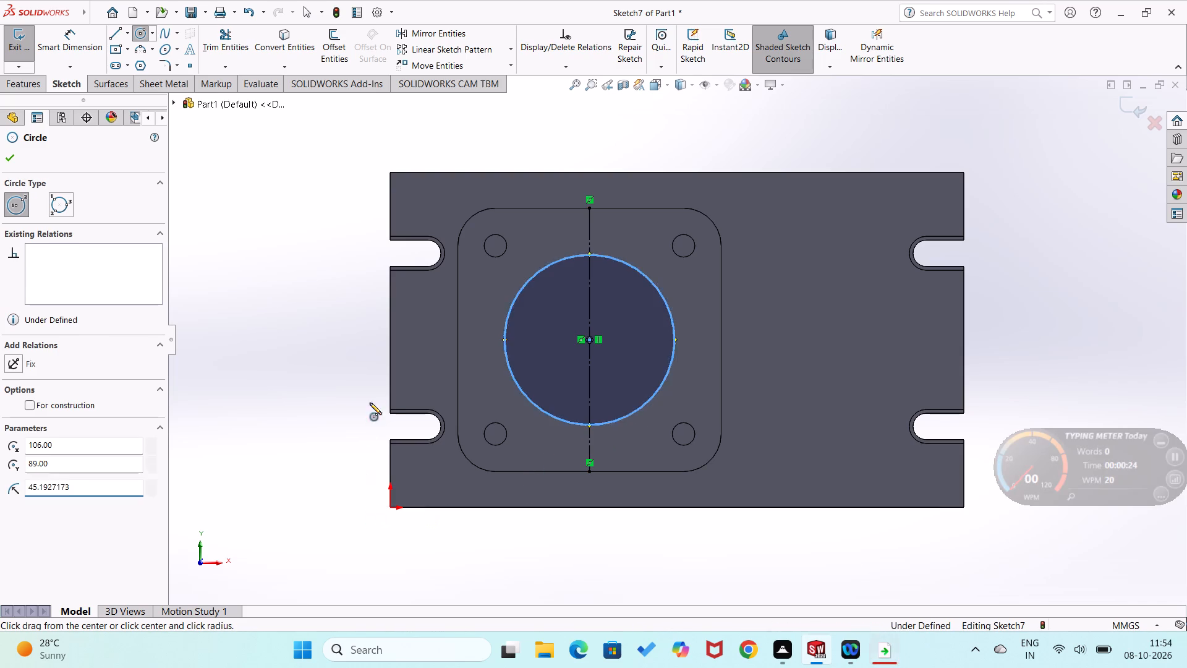
right_click_drag(370, 403, 378, 380)
left_click(660, 387)
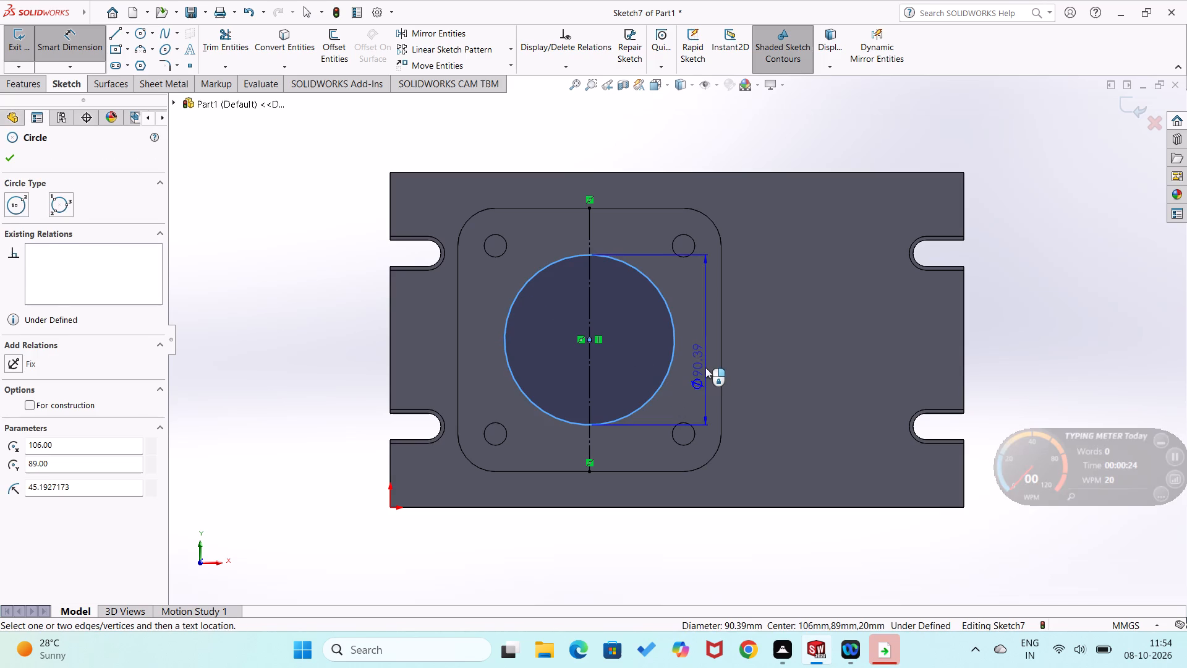
left_click(705, 367)
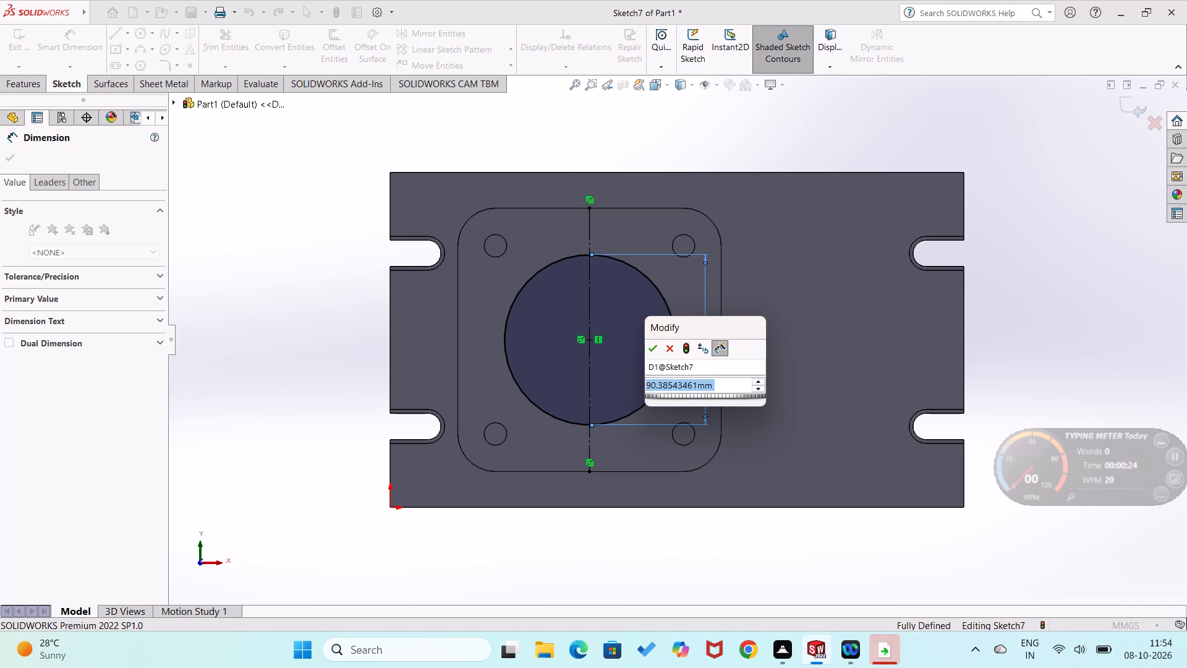
type("90")
key("Return")
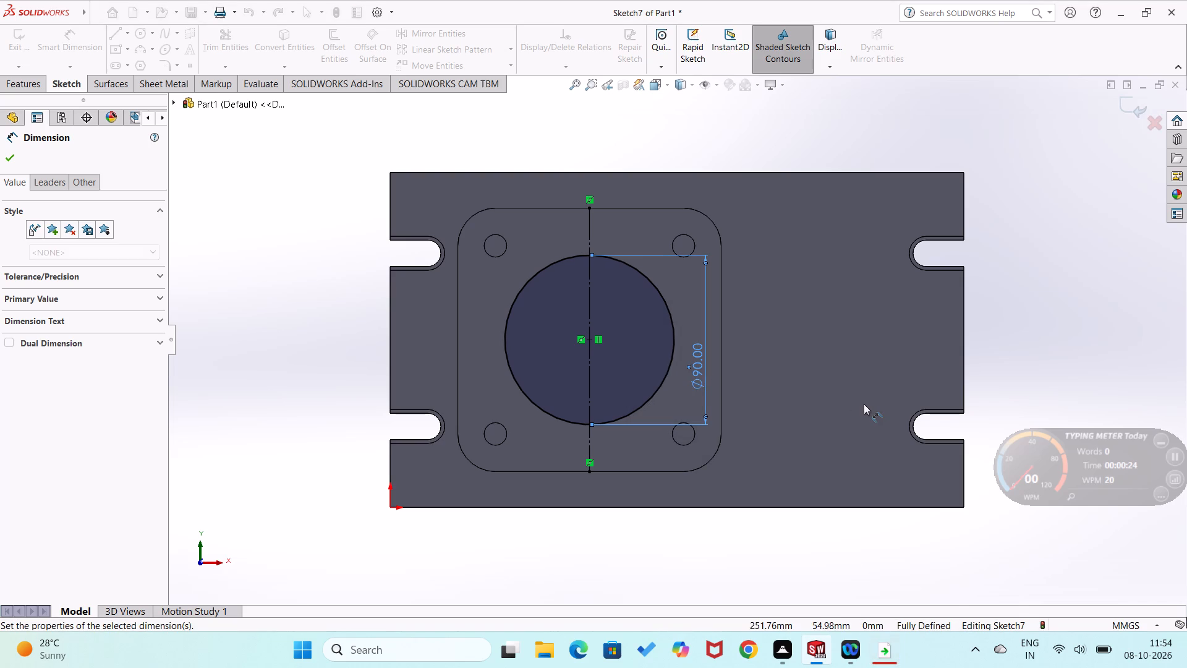
left_click(7, 160)
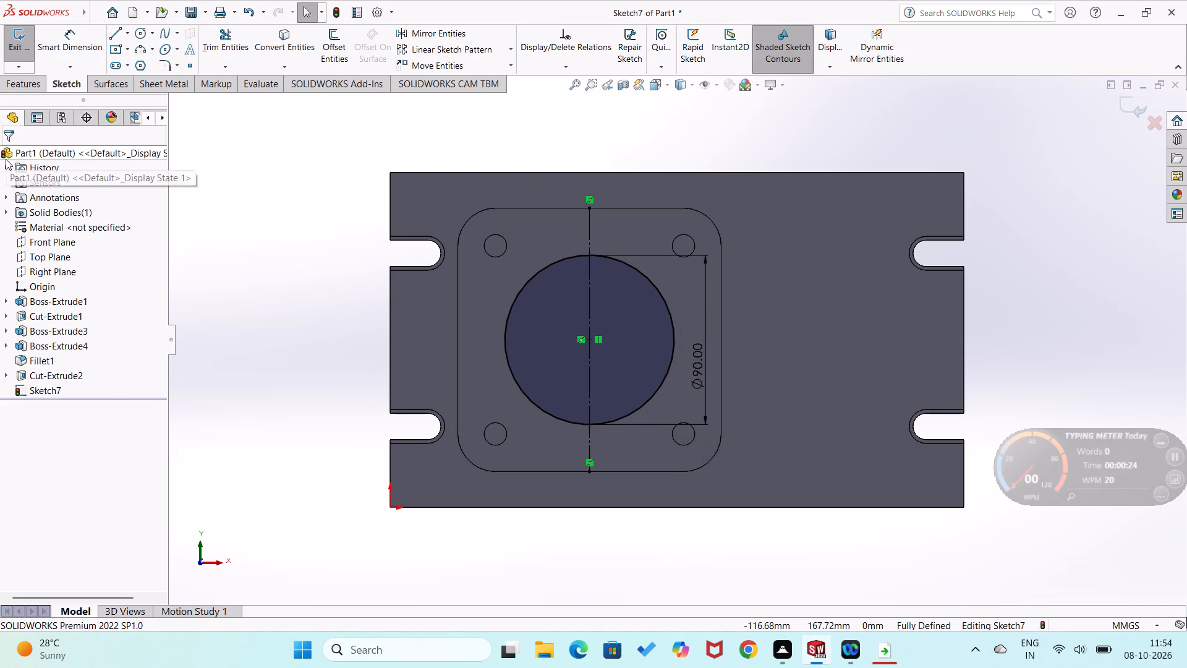
Extrude the 90 mm circle as a blind, merged boss 40 mm high with a 15 degree inward draft.
left_click(6, 81)
left_click(14, 54)
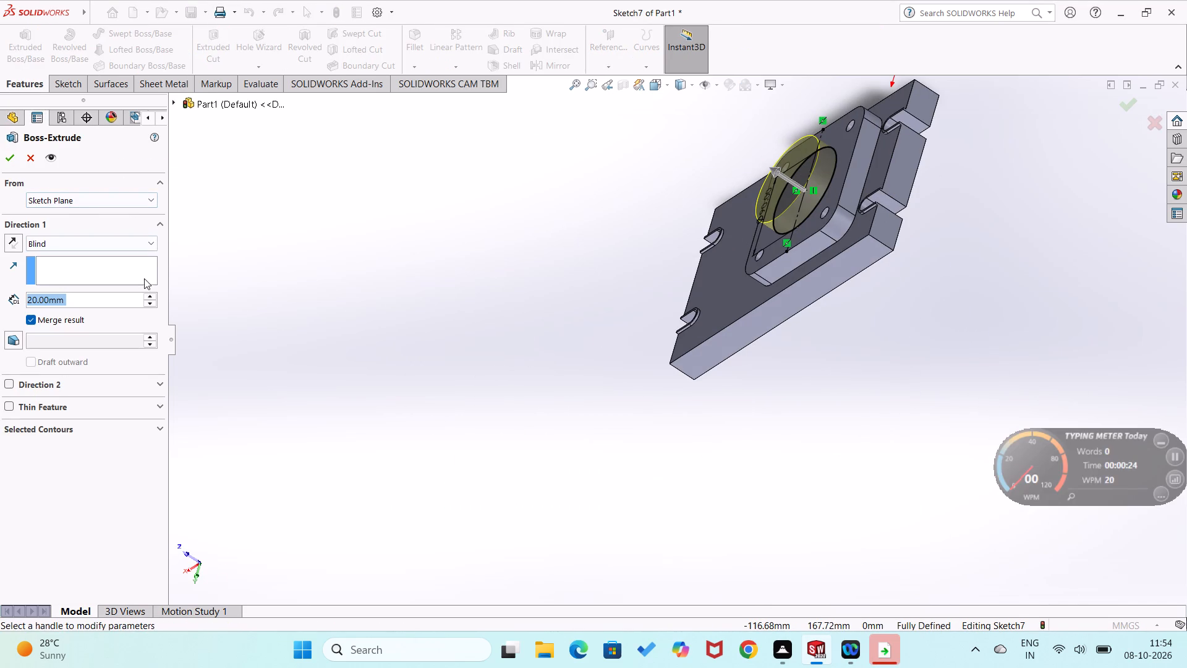
left_click(151, 298)
left_click(151, 298)
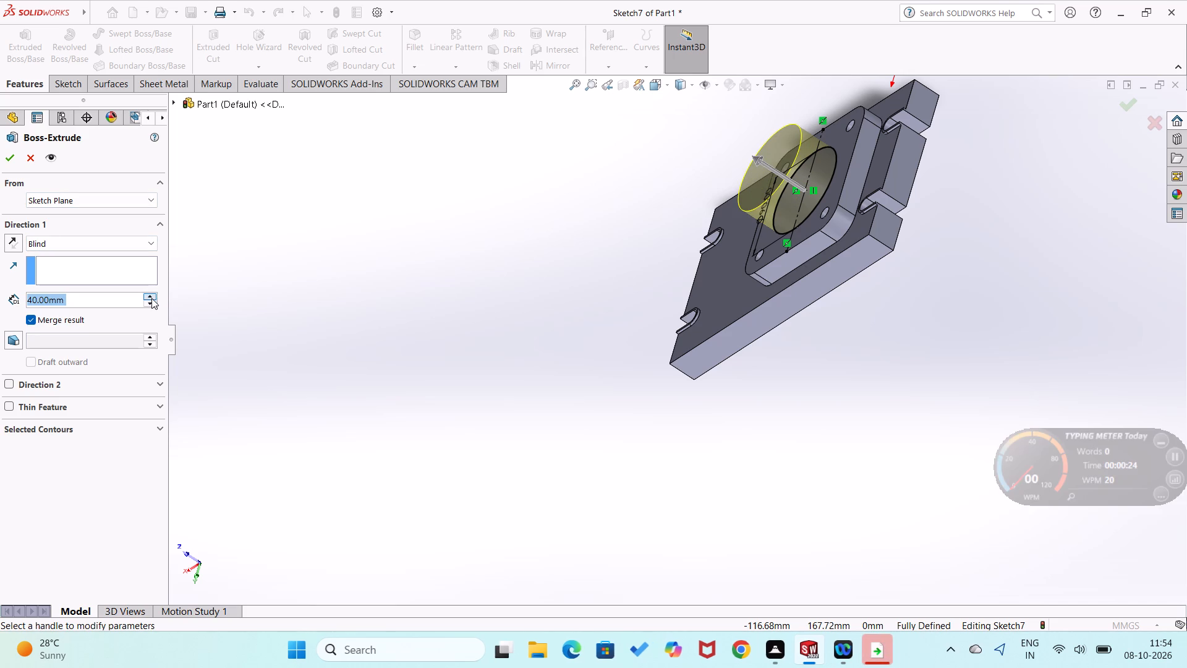
middle_click_drag(307, 399, 366, 302)
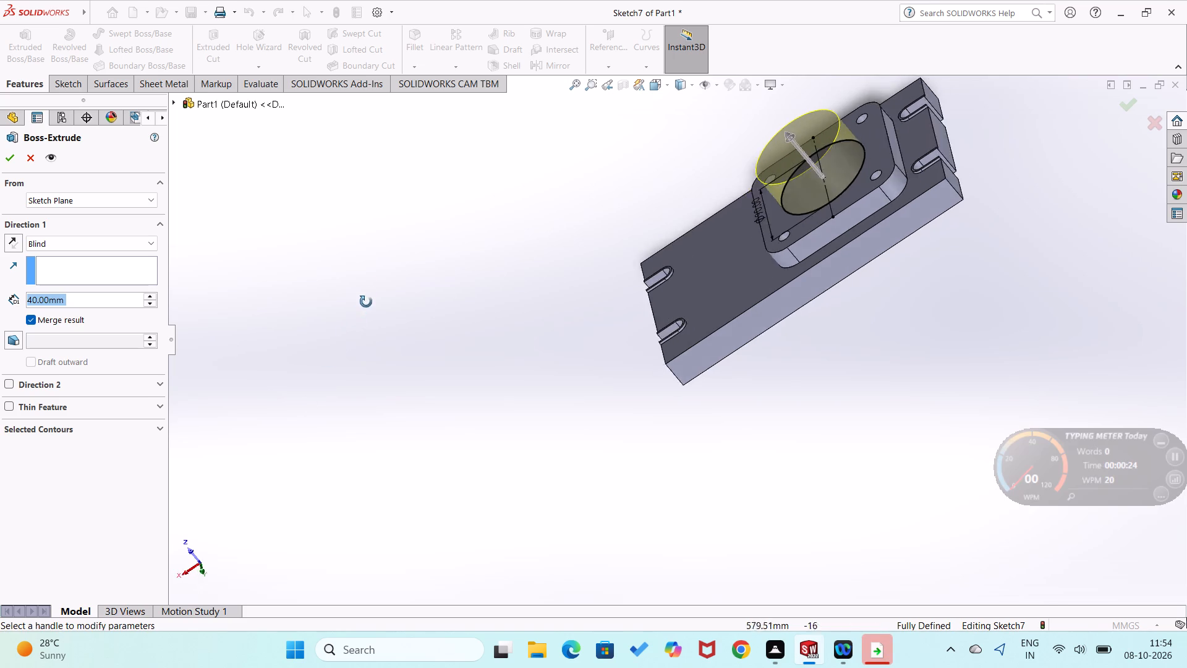
middle_click_drag(366, 302, 353, 250)
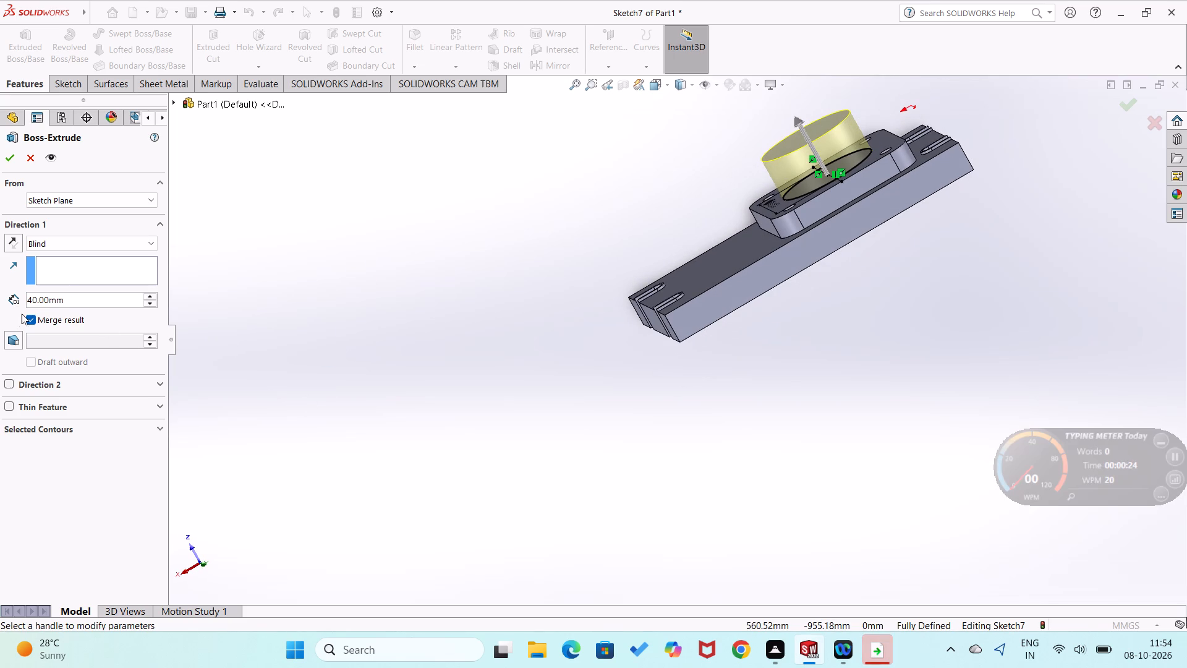
left_click(10, 341)
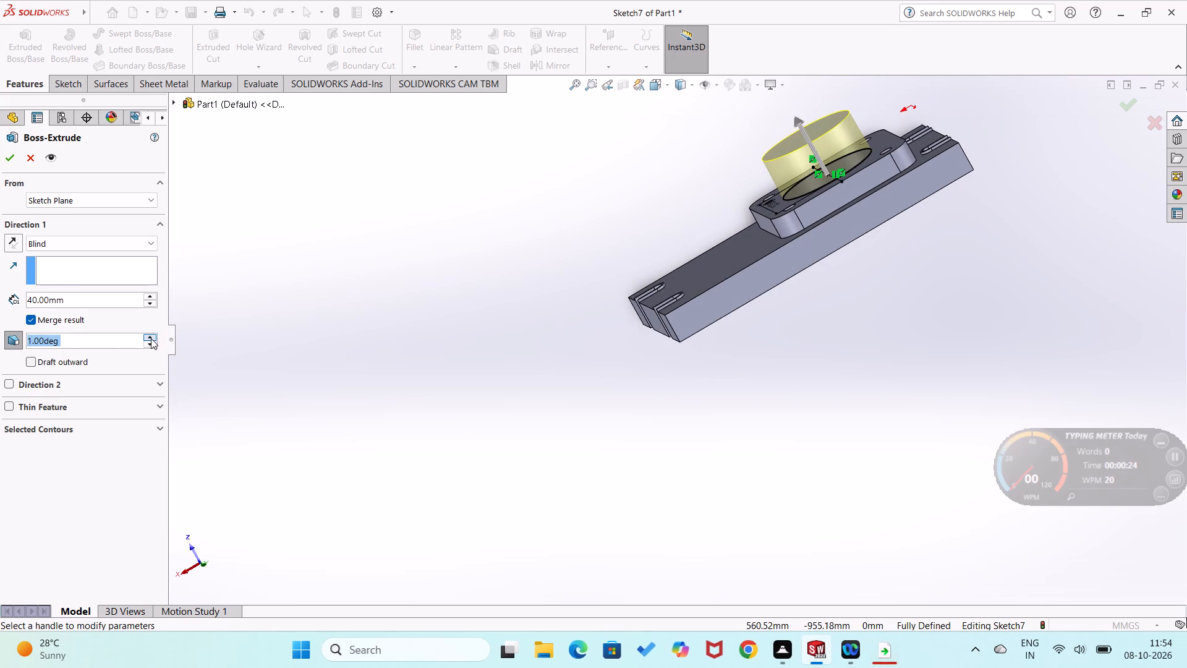
triple_click(151, 338)
triple_click(151, 338)
triple_click(151, 338)
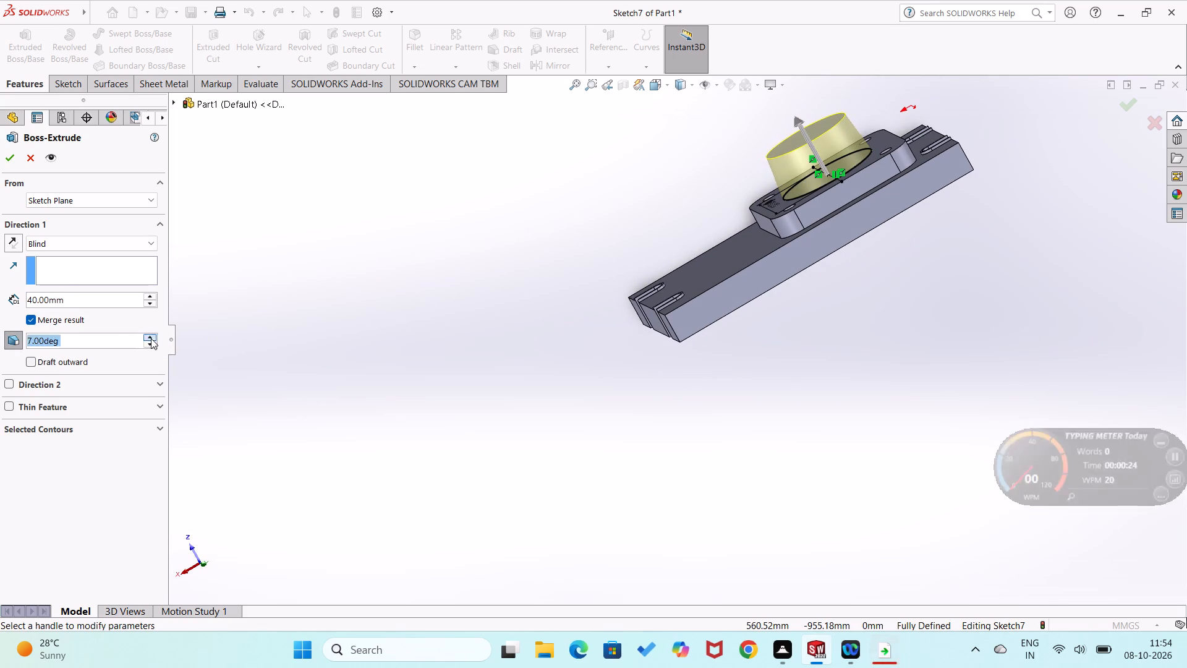
double_click(151, 338)
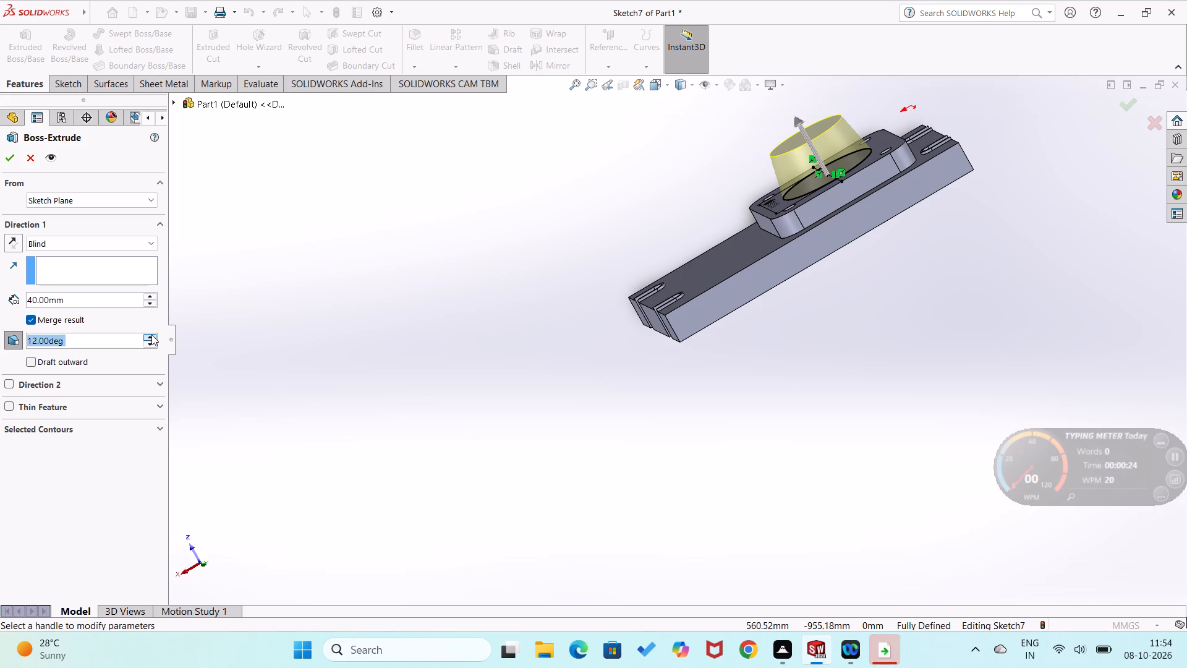
left_click(151, 335)
left_click(151, 335)
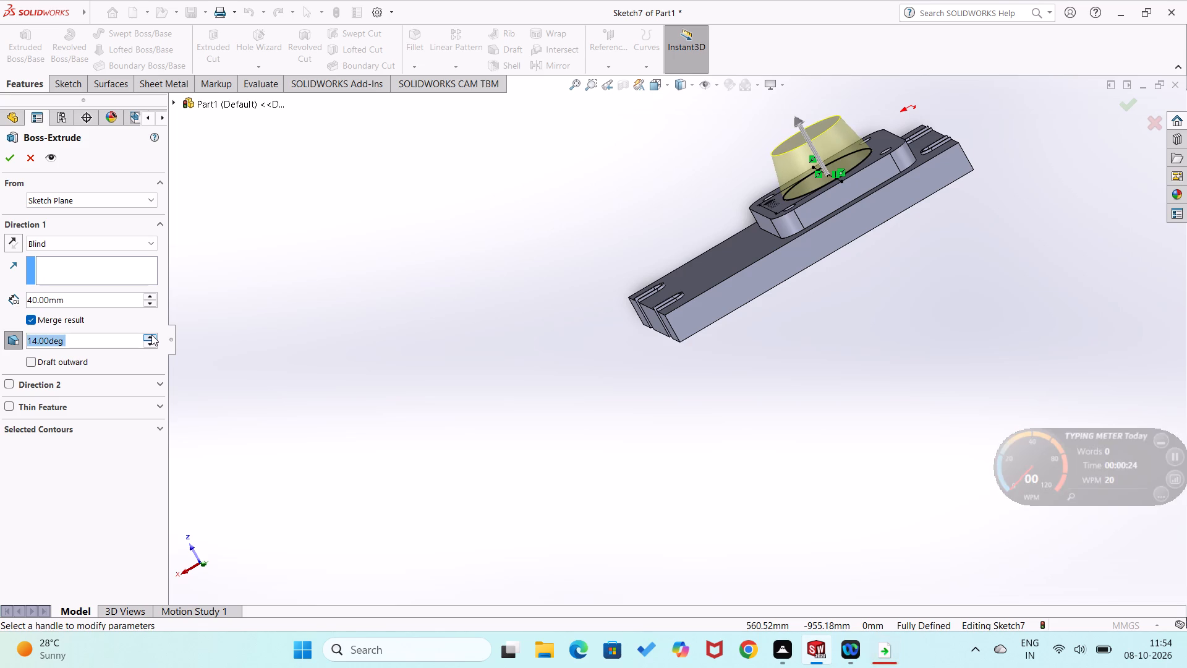
left_click(151, 335)
left_click(10, 160)
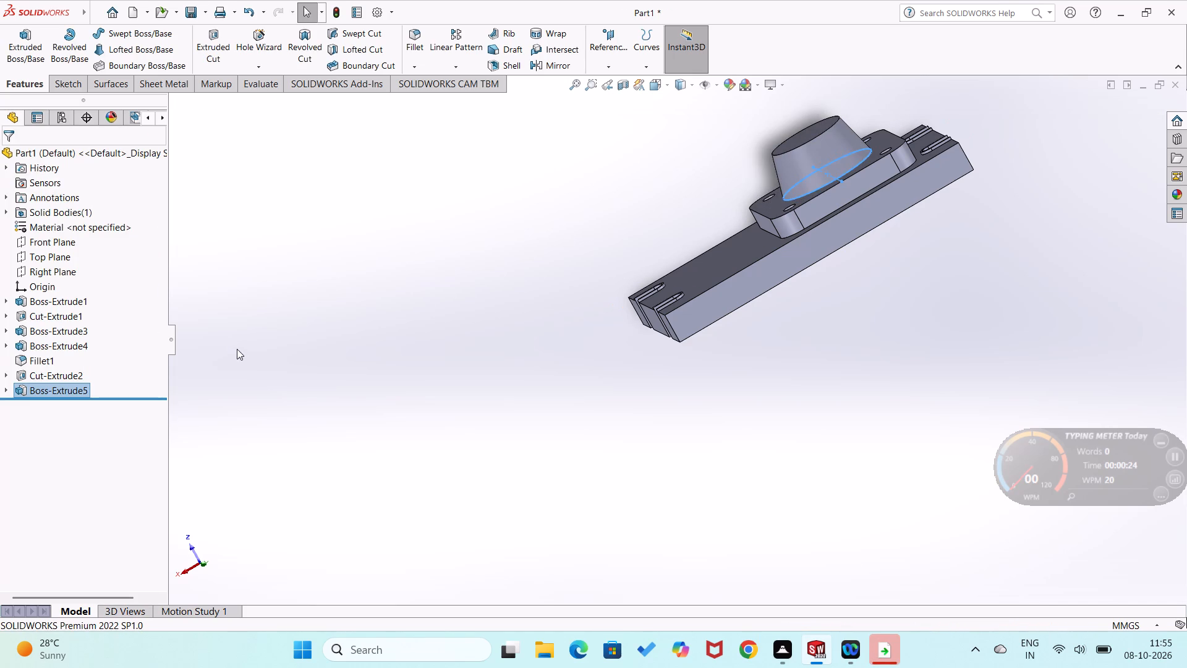
left_click(240, 351)
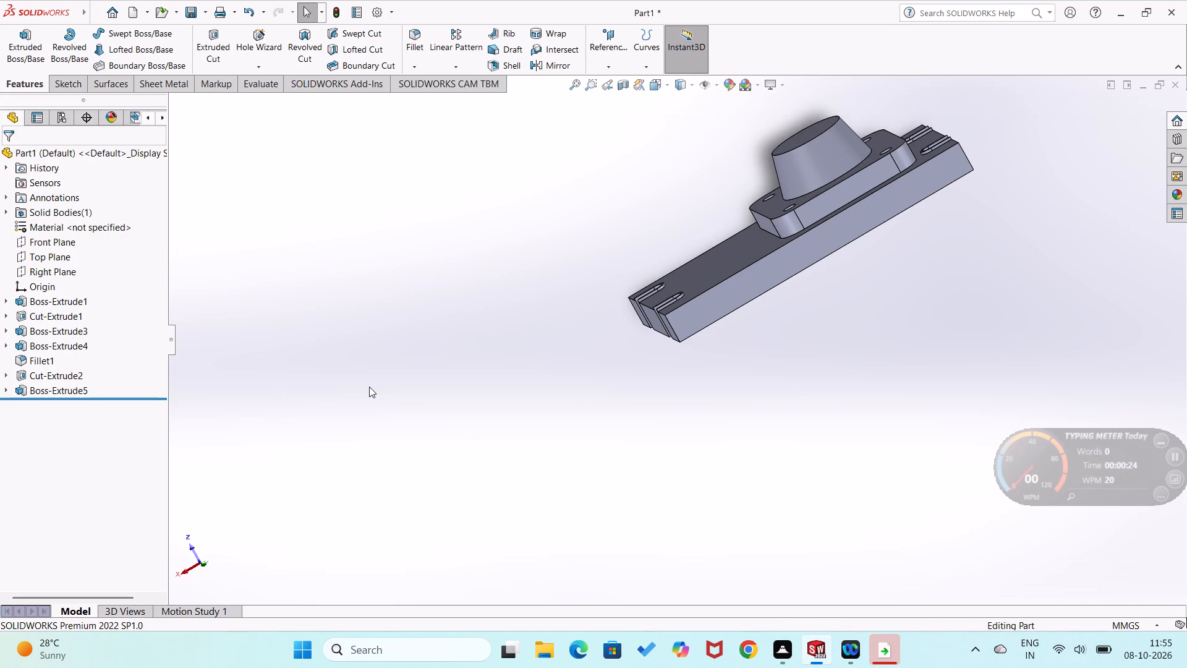
Start a sketch on the tapered boss's flat circular top face.
middle_click_drag(370, 387, 378, 489)
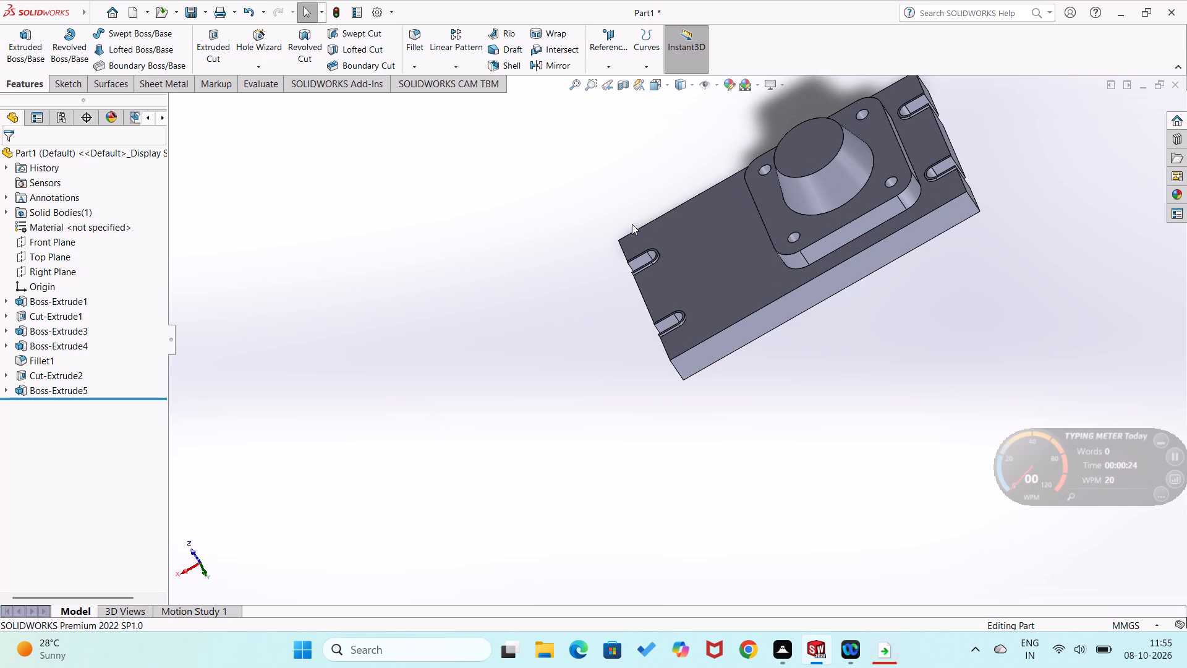
right_click(789, 160)
left_click(814, 143)
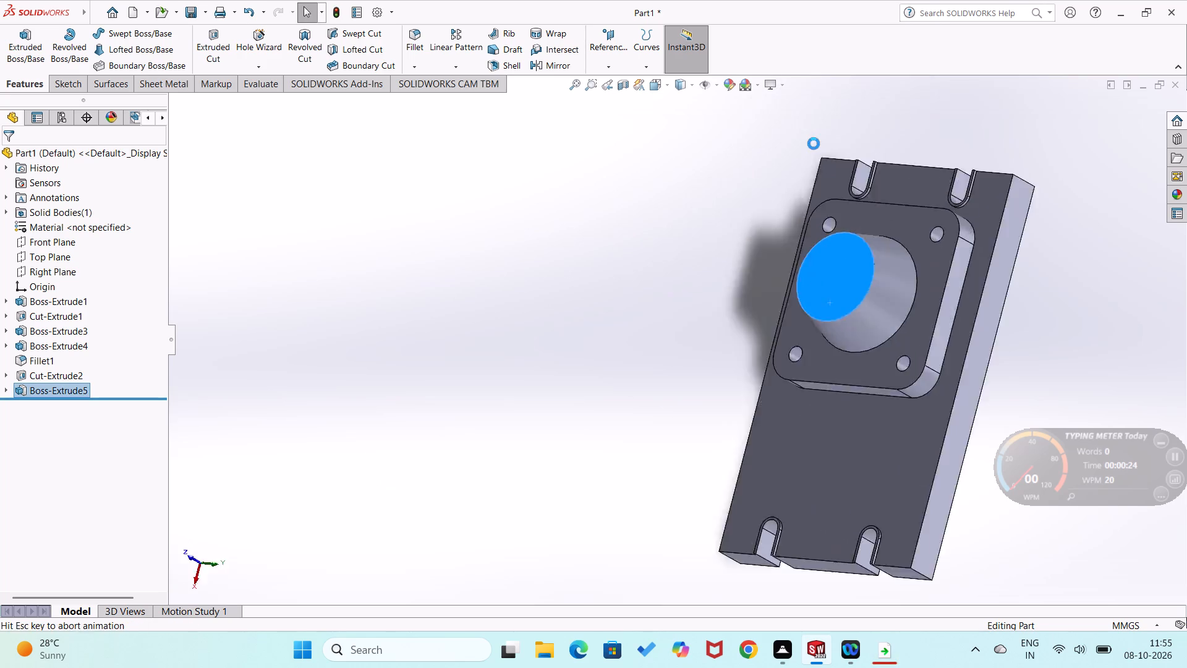
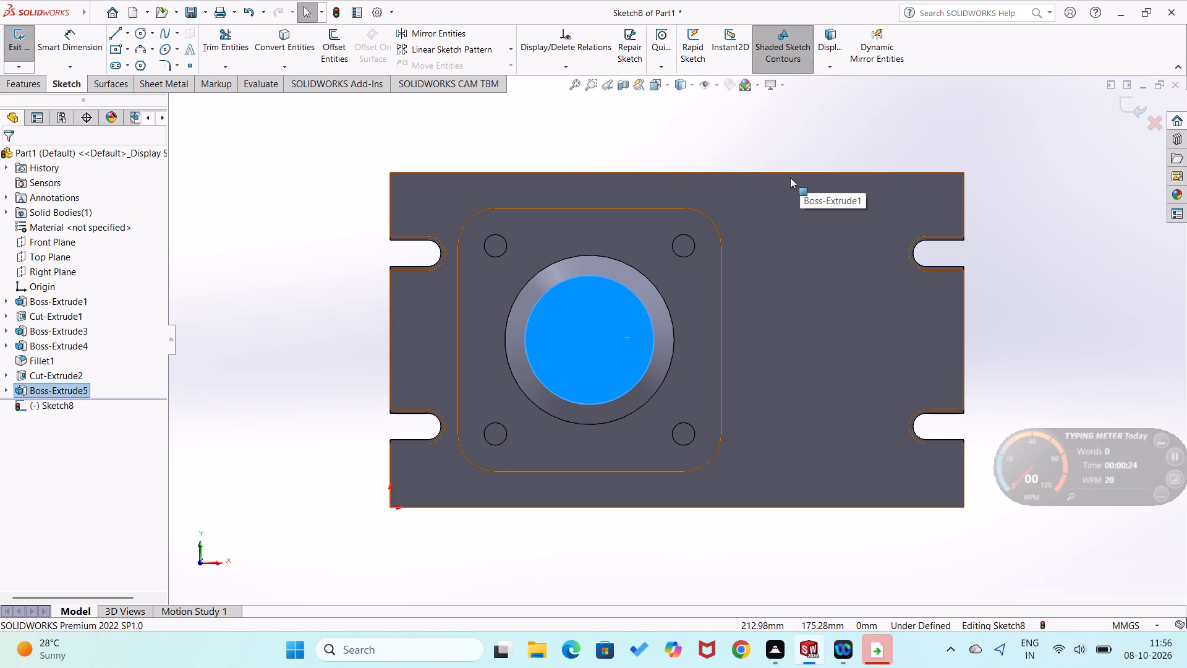
Sketch a circle of about 36.7 mm radius centred on the tapered boss's top face.
right_click_drag(284, 361, 415, 368)
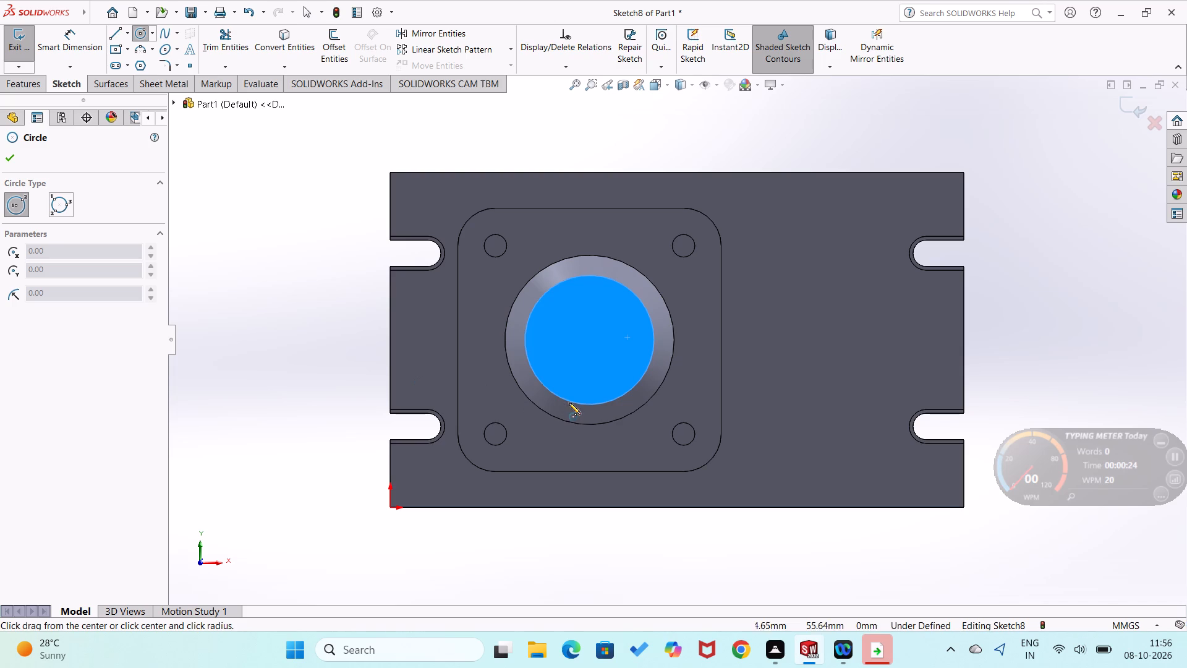
left_click(590, 340)
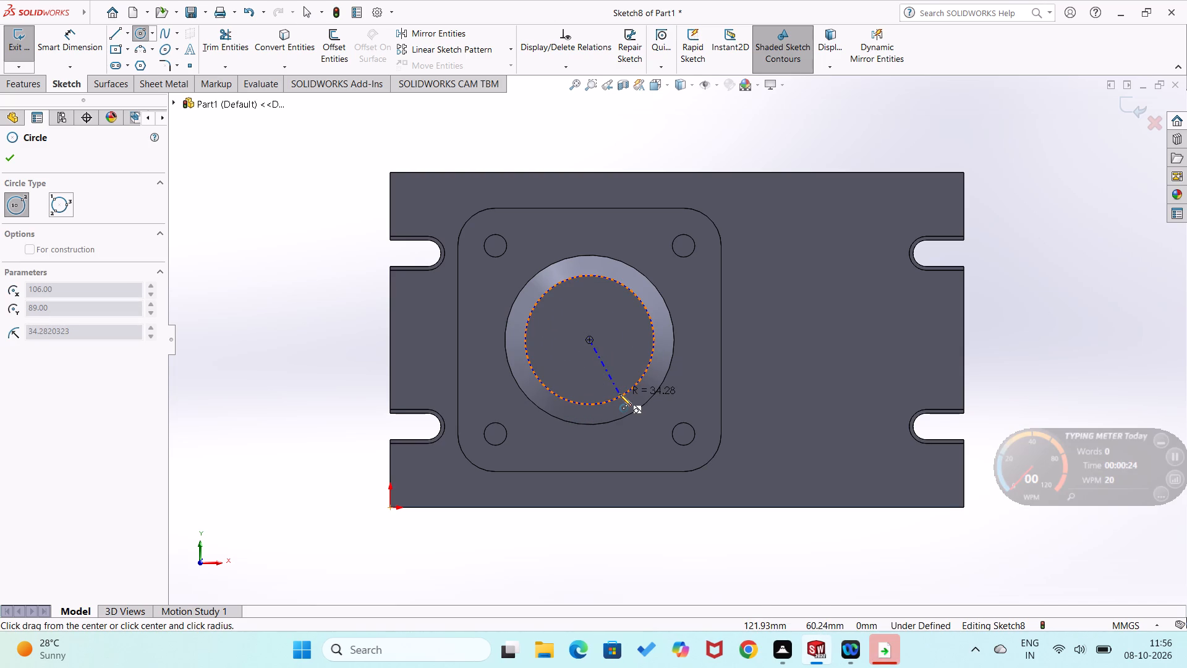
left_click(619, 402)
Dimension the circle on the tapered boss's top face at 70 mm diameter.
right_click_drag(676, 413, 704, 309)
left_click(659, 354)
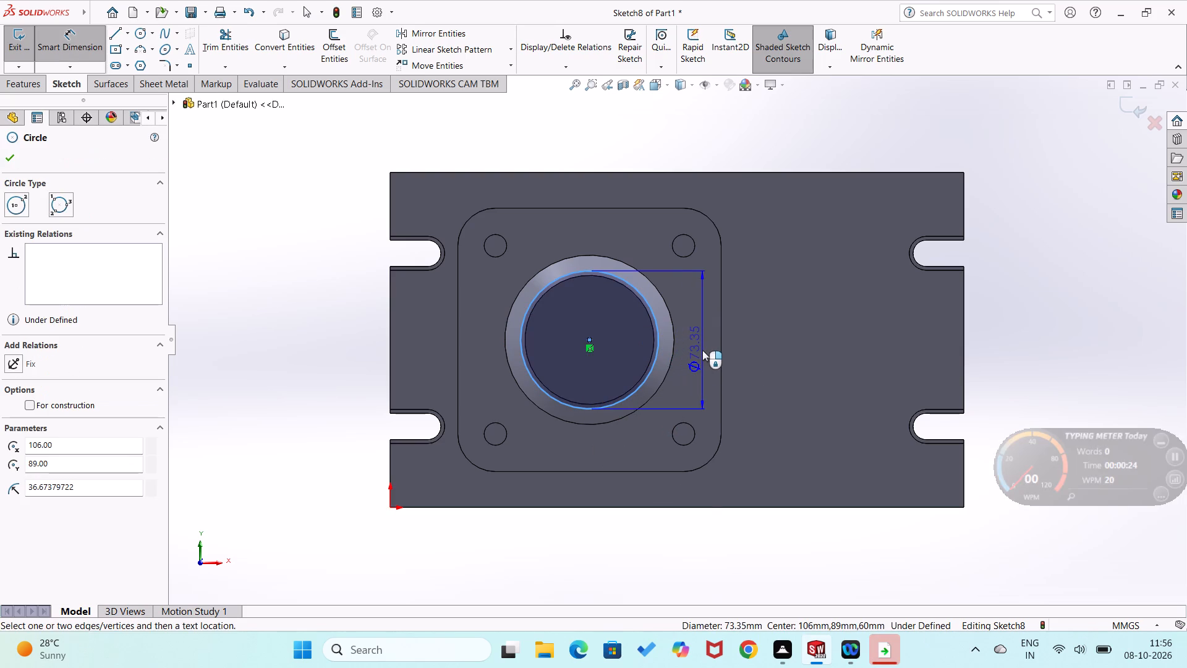
left_click(703, 350)
type("70")
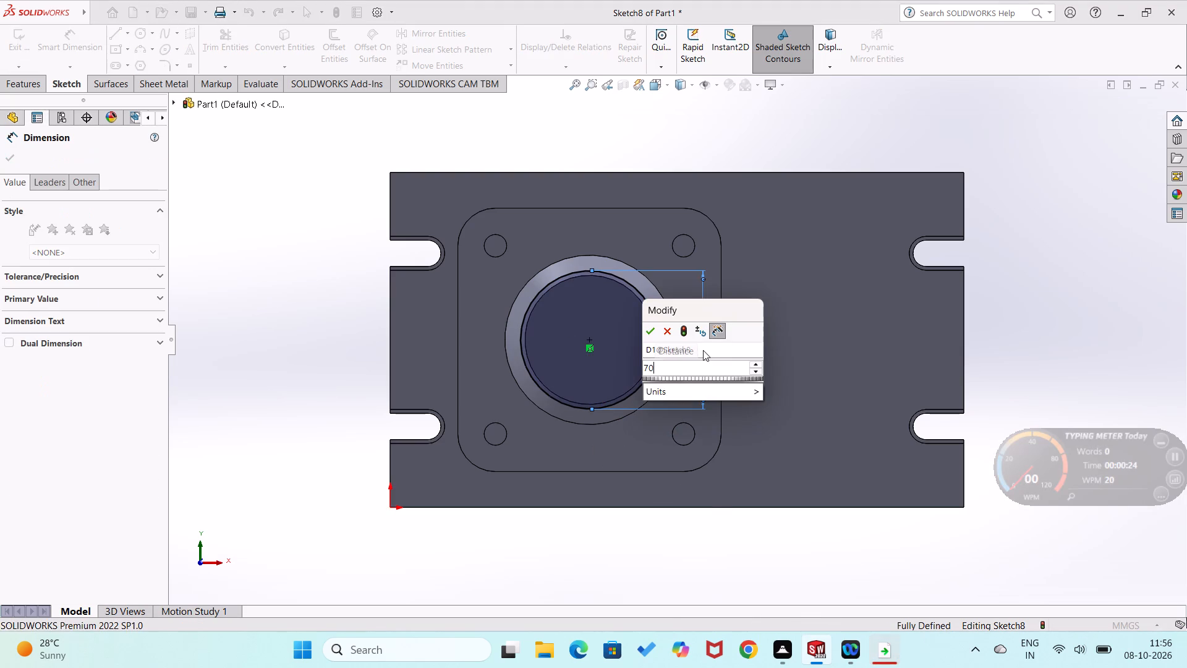
key("Return")
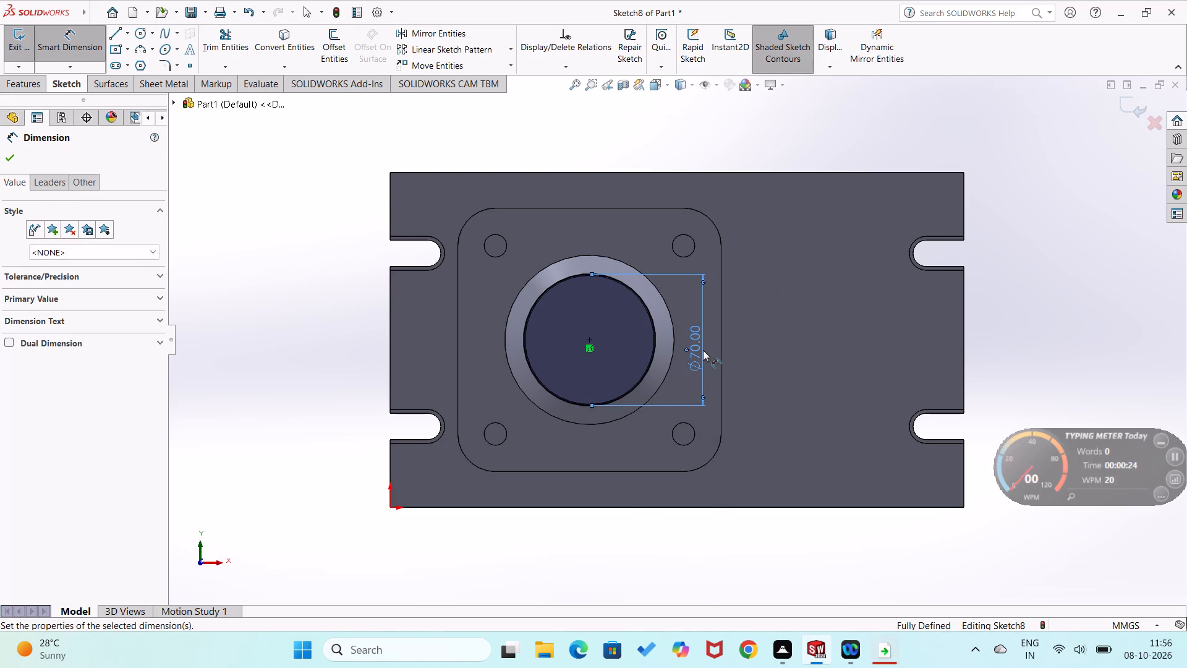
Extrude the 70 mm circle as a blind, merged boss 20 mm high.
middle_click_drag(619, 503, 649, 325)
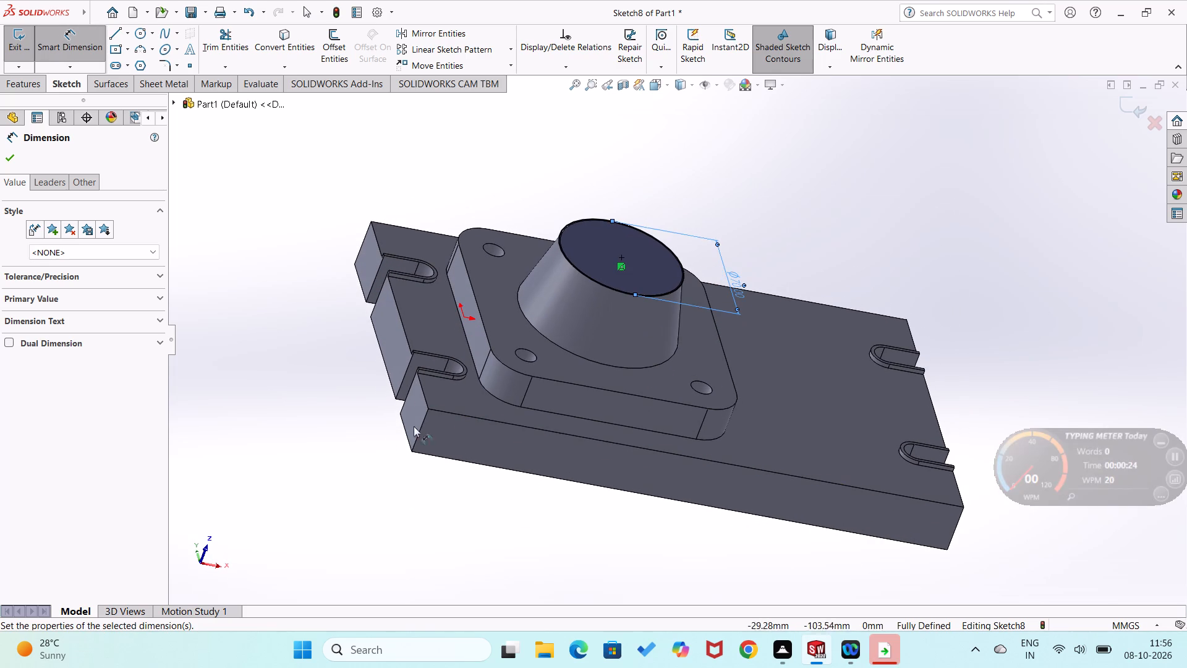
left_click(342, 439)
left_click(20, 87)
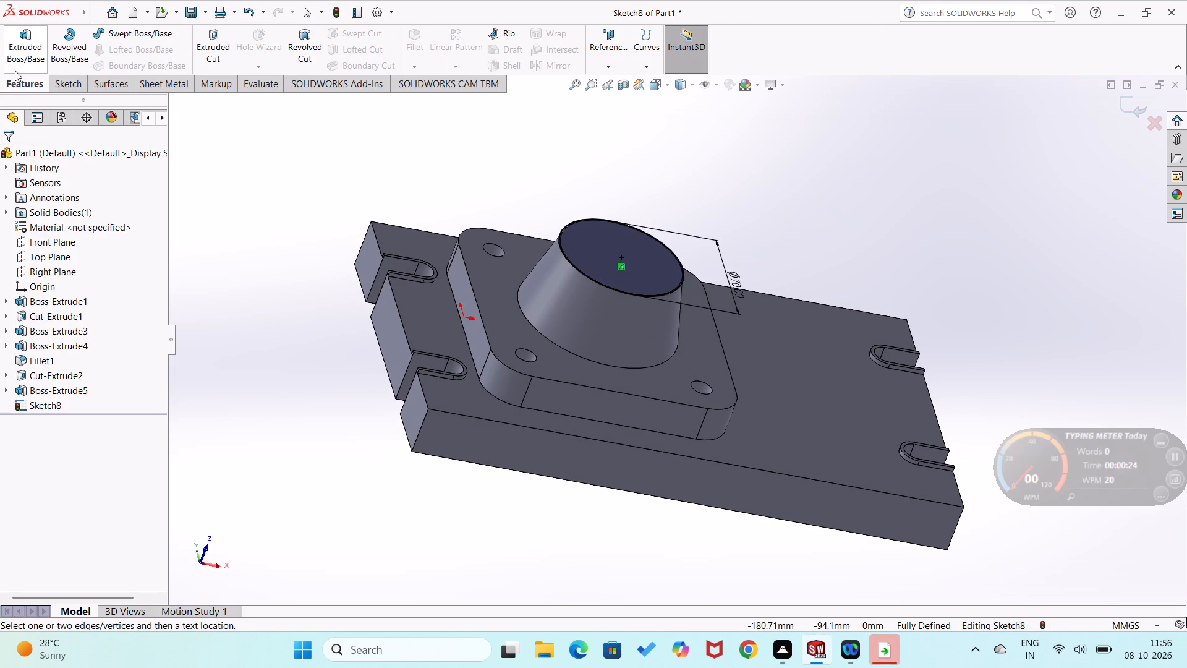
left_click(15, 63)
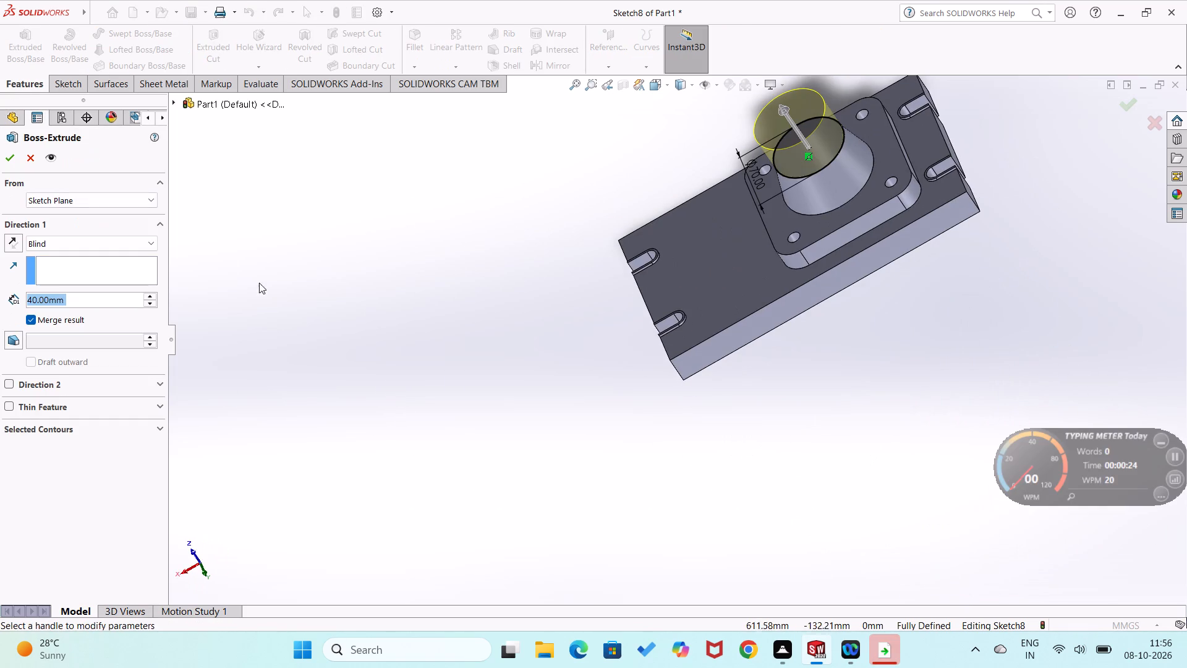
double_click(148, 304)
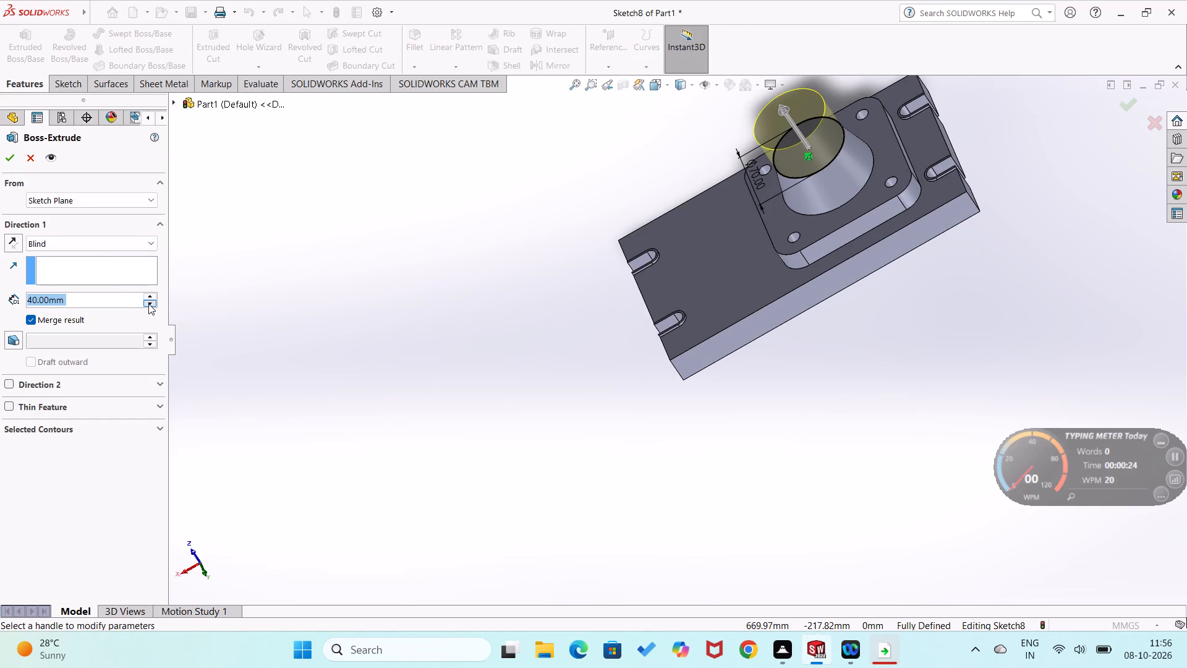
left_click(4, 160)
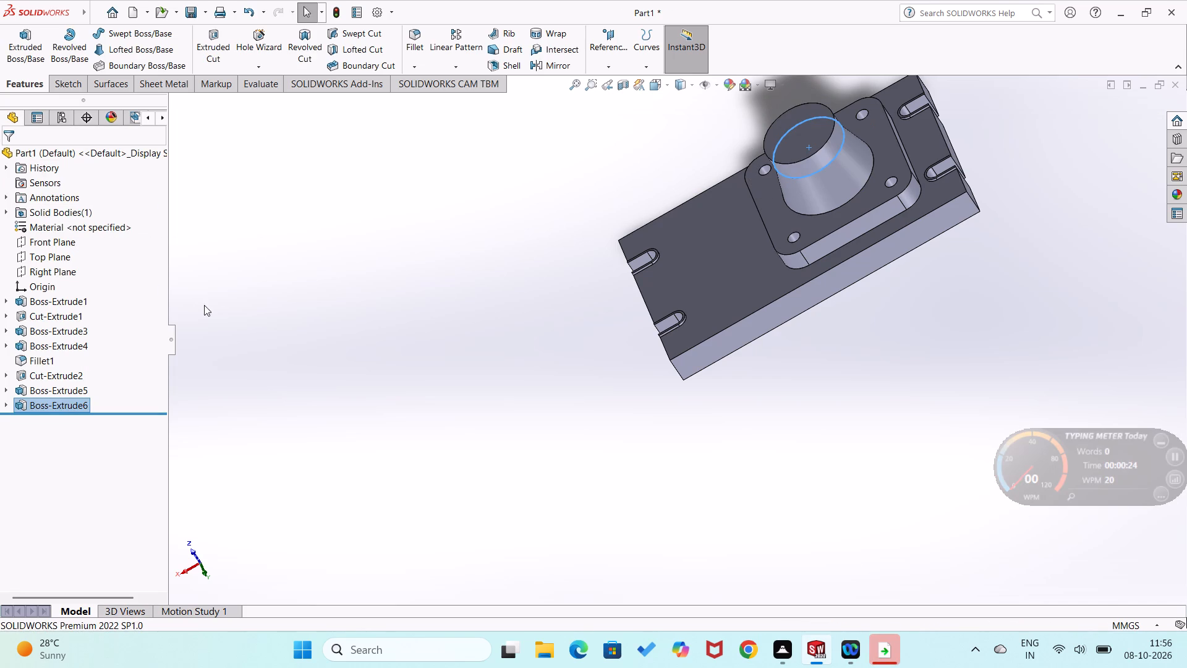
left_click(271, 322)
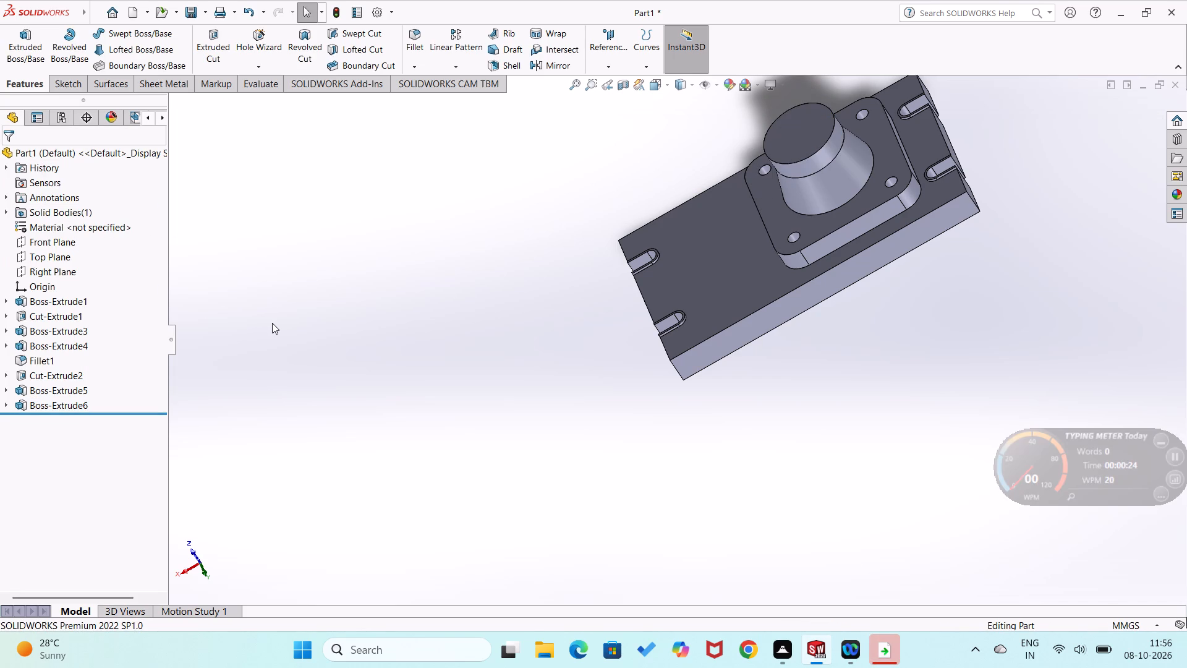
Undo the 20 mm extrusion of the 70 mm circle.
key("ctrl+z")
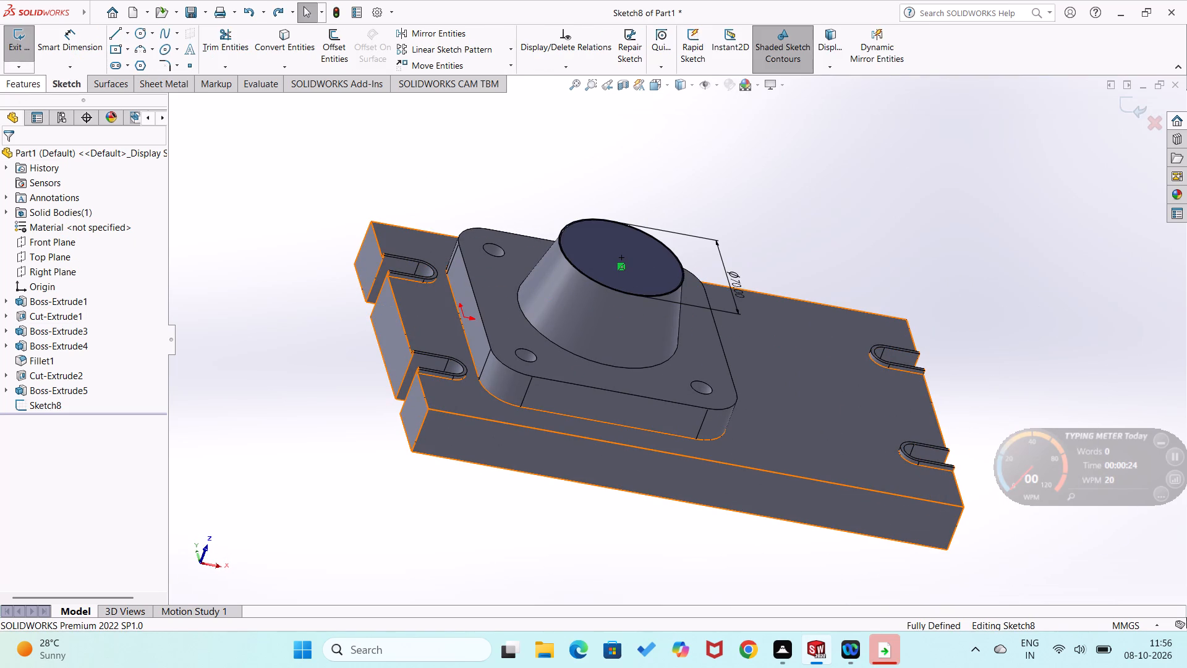
Extrude the 70 mm circle as a blind, merged boss 30 mm high on top of the tapered boss.
left_click(25, 91)
left_click(20, 55)
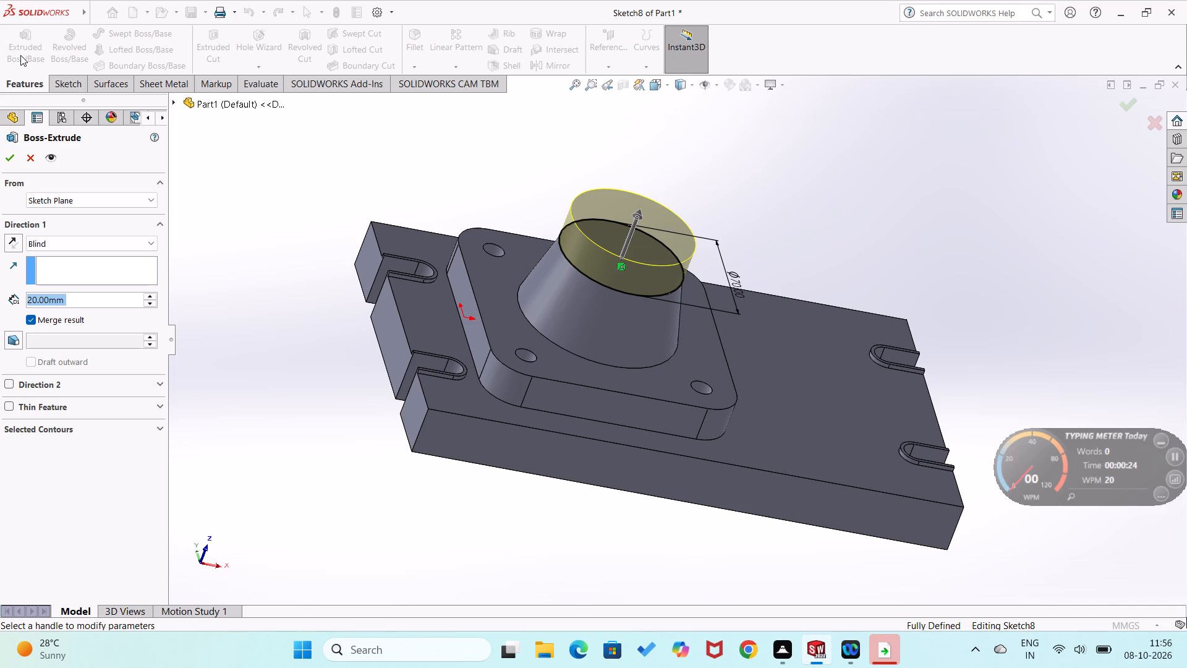
left_click(151, 295)
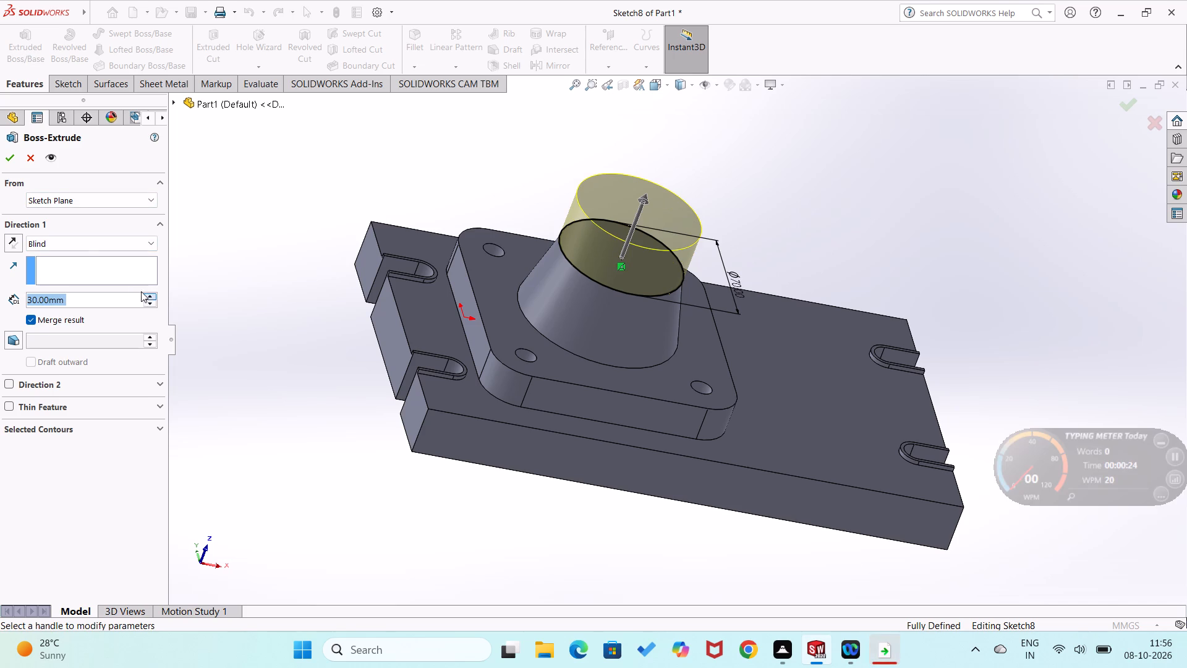
left_click(11, 158)
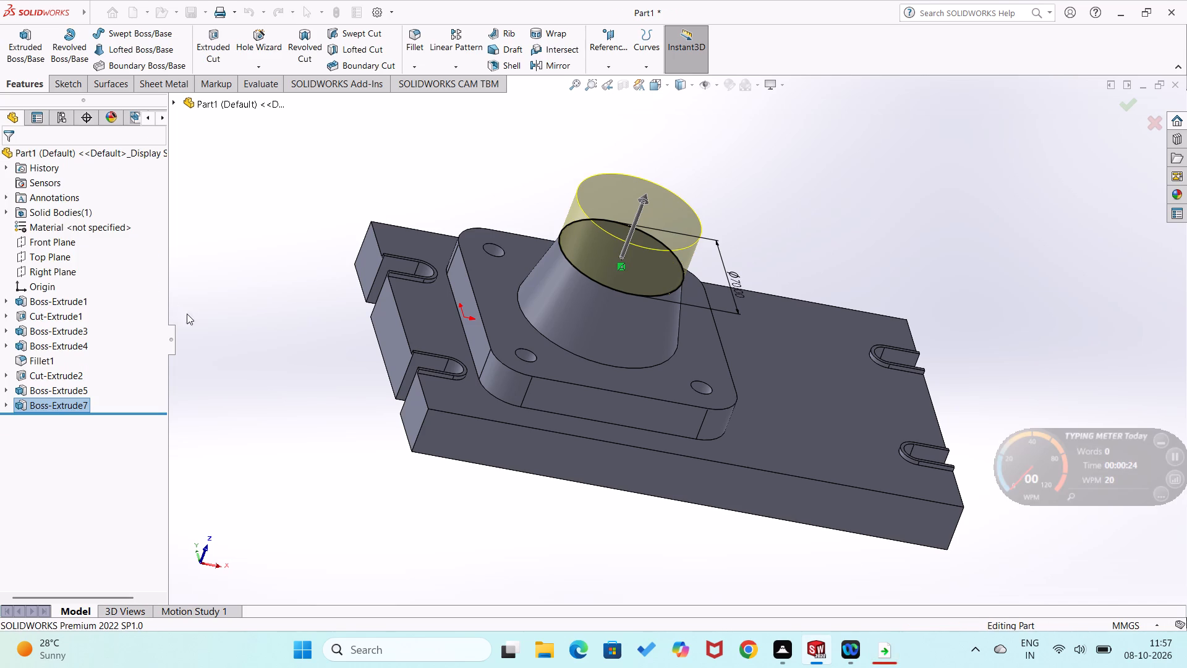
left_click(205, 335)
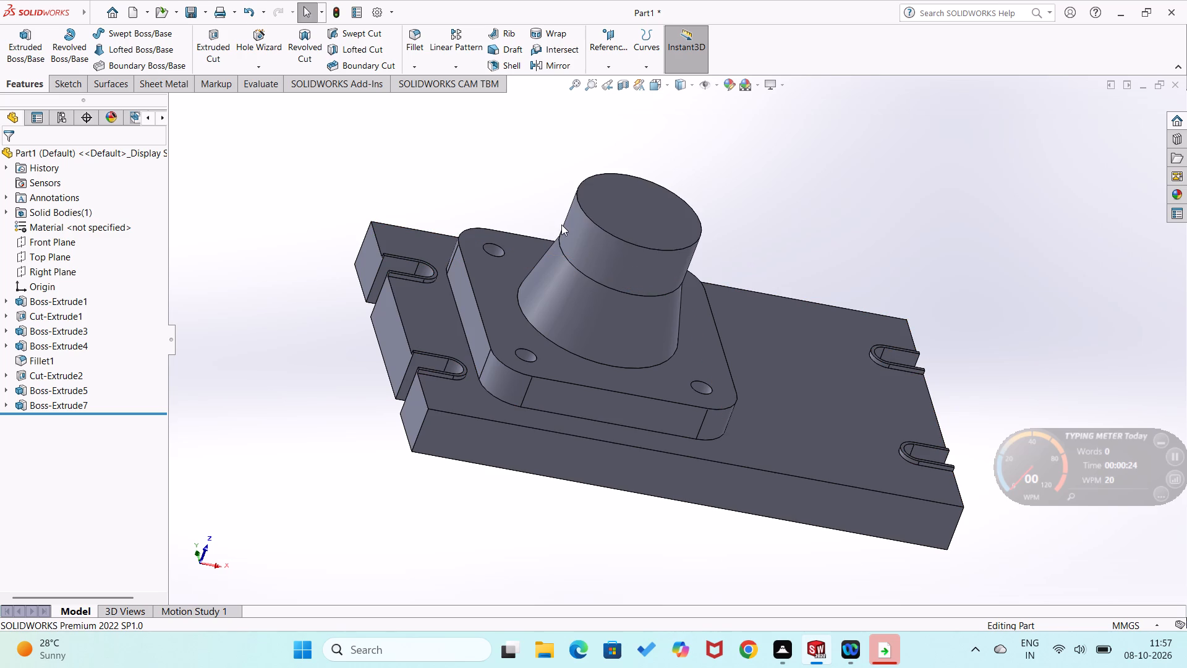
Start a sketch on the flat top face of the 70 mm cylindrical boss.
right_click(619, 221)
left_click(645, 207)
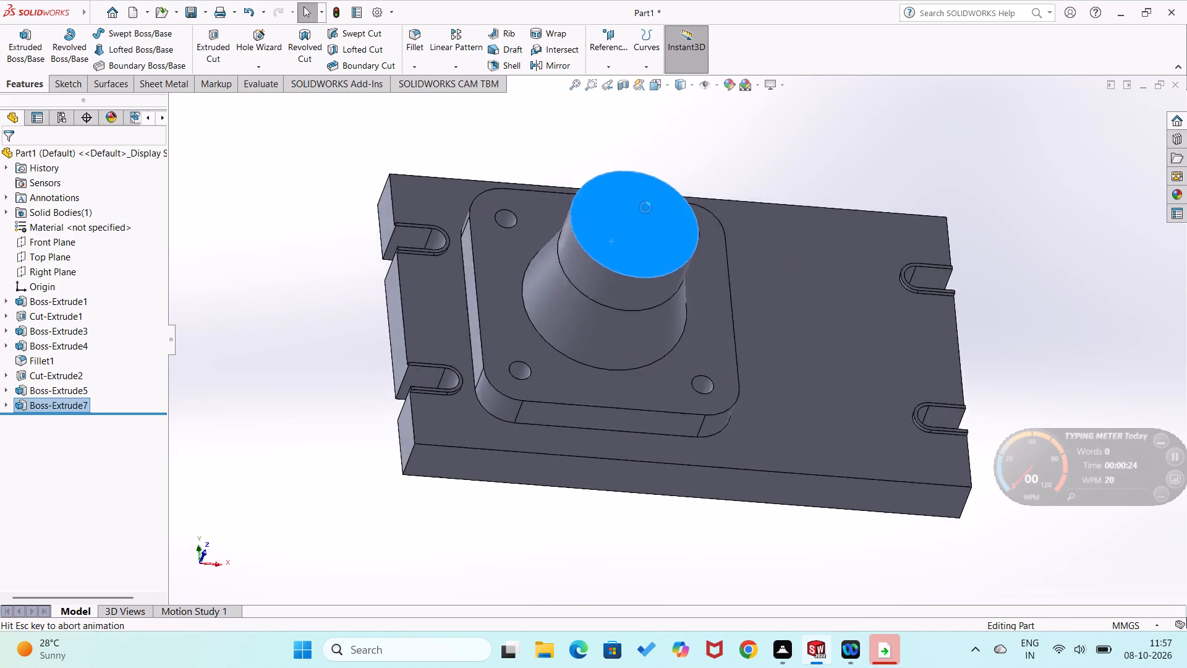
left_click(342, 327)
Sketch a circle of about 10.7 mm radius centred on the cylindrical boss's top face.
right_click_drag(296, 359, 328, 273)
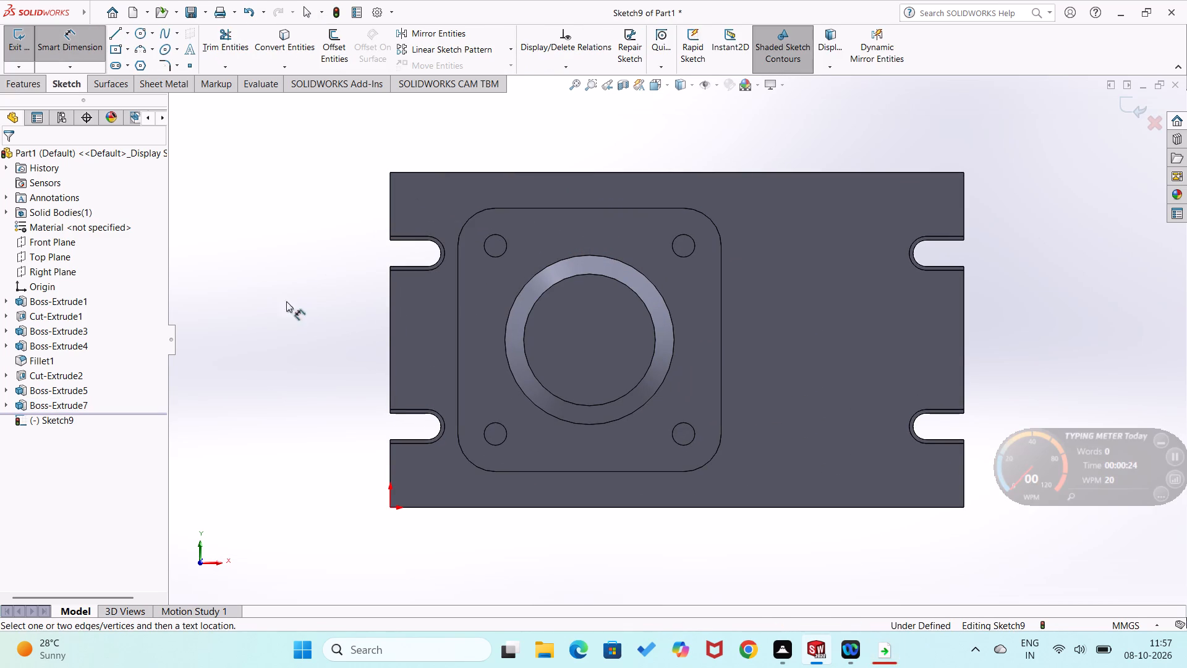
right_click_drag(264, 330, 376, 317)
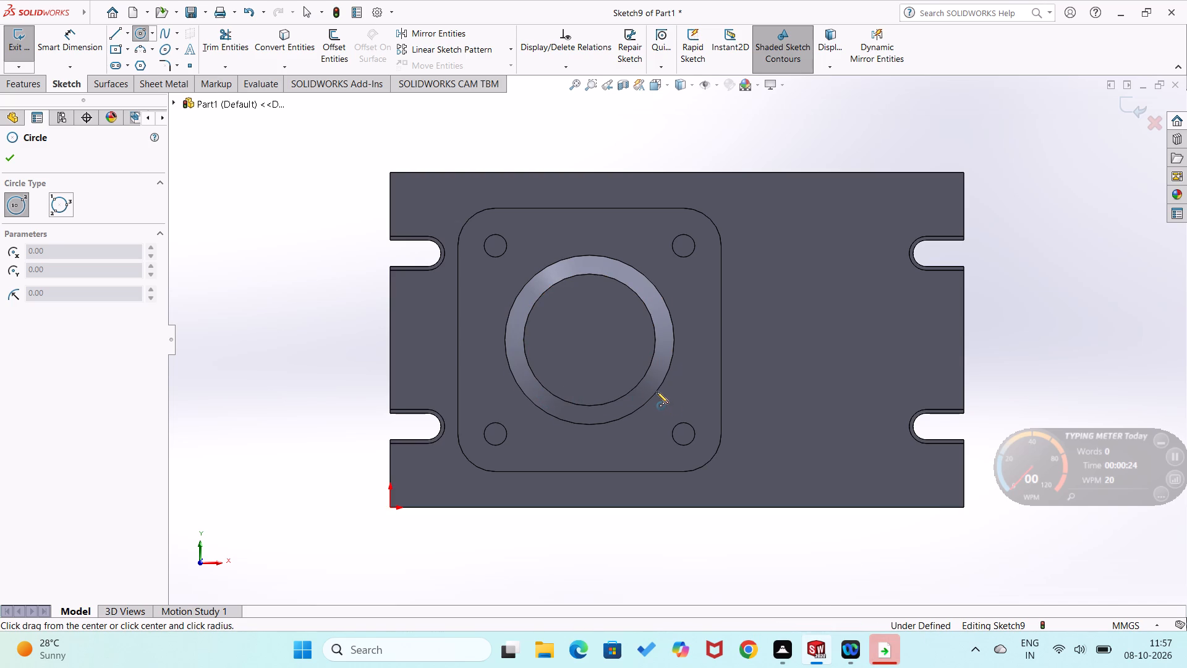
left_click(589, 340)
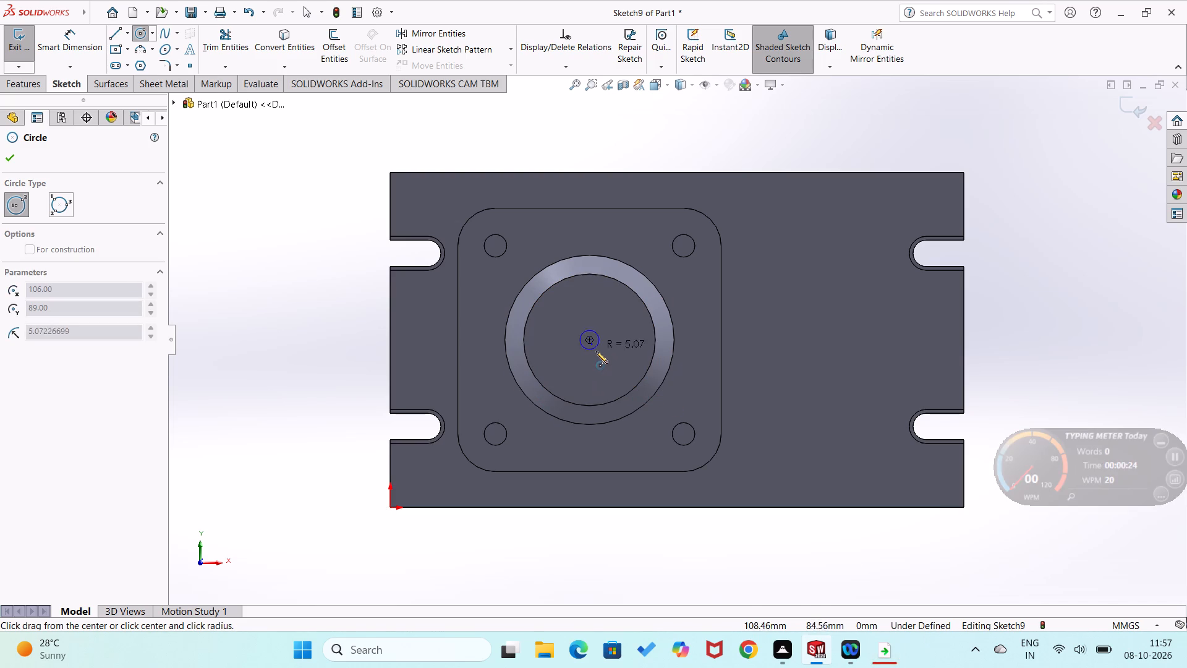
left_click(600, 357)
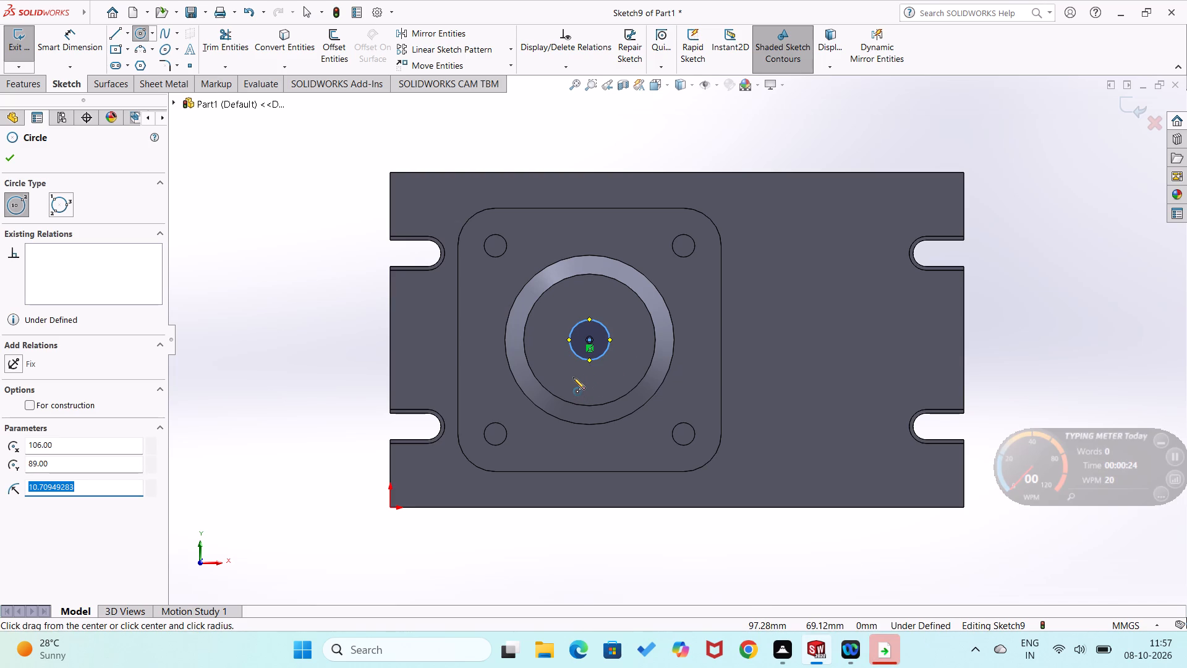
Dimension the small central circle at 24 mm diameter.
right_click_drag(278, 396, 331, 282)
left_click(584, 350)
left_click(578, 356)
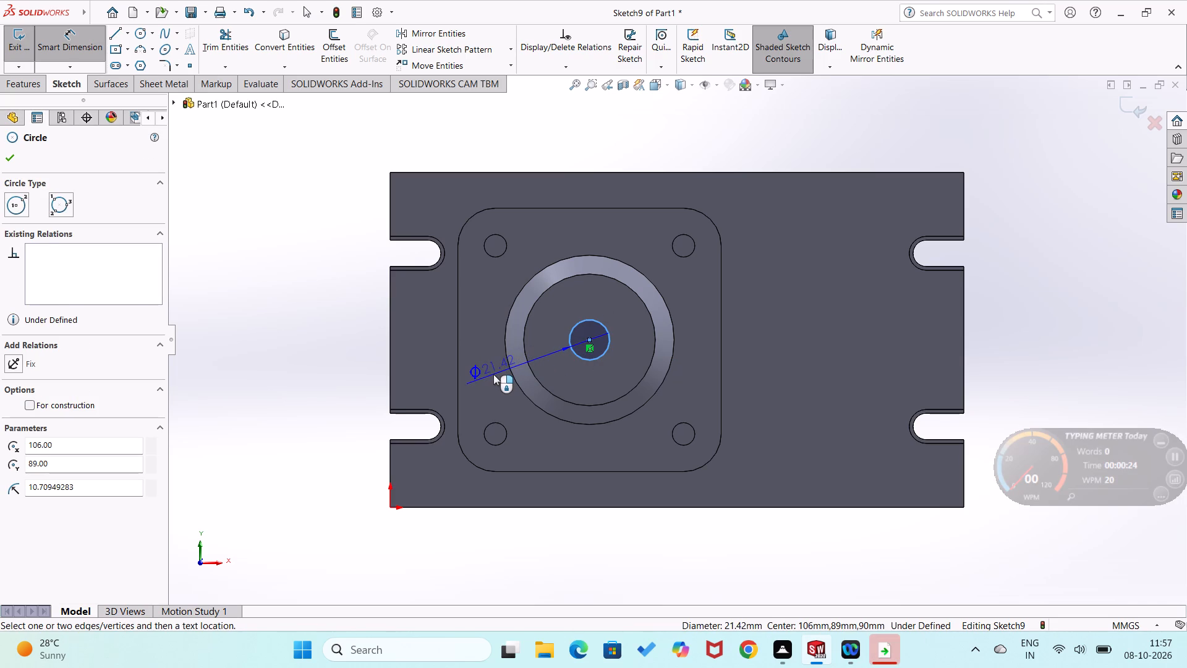
left_click(493, 375)
type("24")
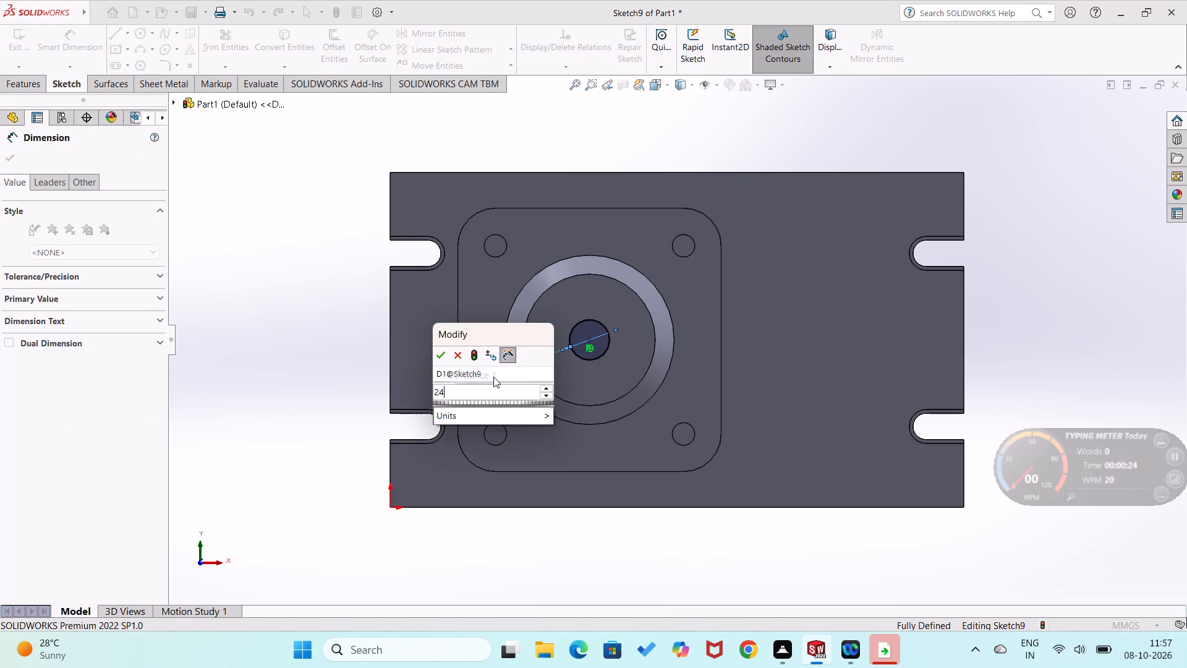
key("Return")
left_click(358, 348)
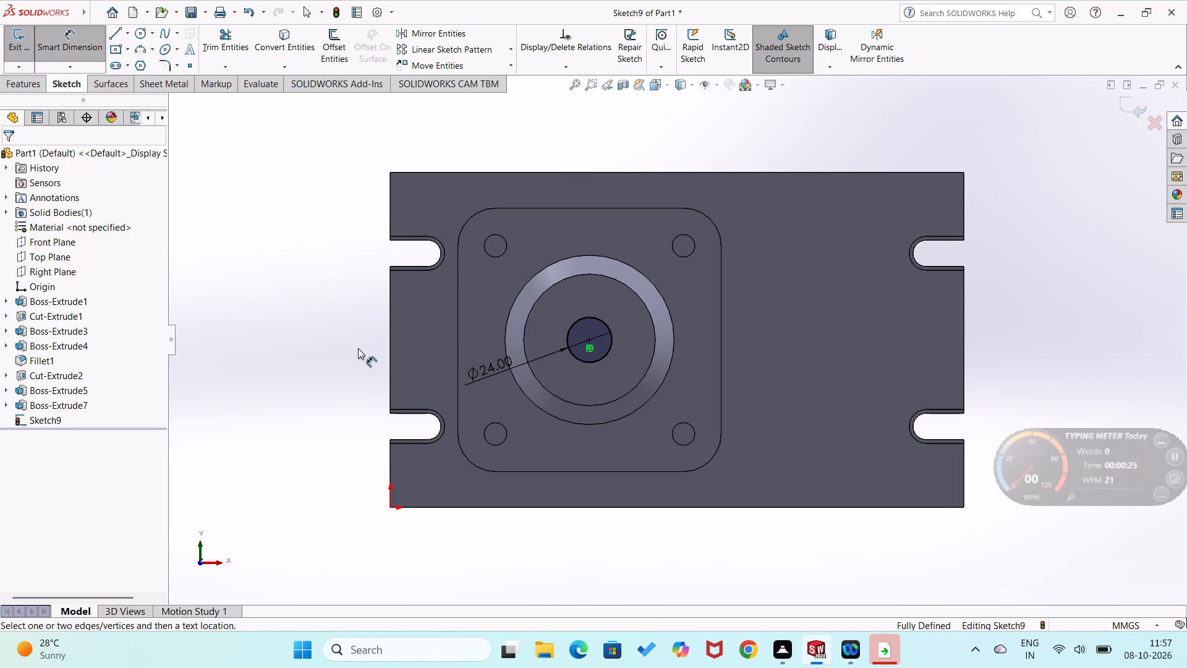
Cut the 24 mm circle as a blind hole 30 mm deep into the cylindrical boss.
left_click(9, 78)
left_click(221, 54)
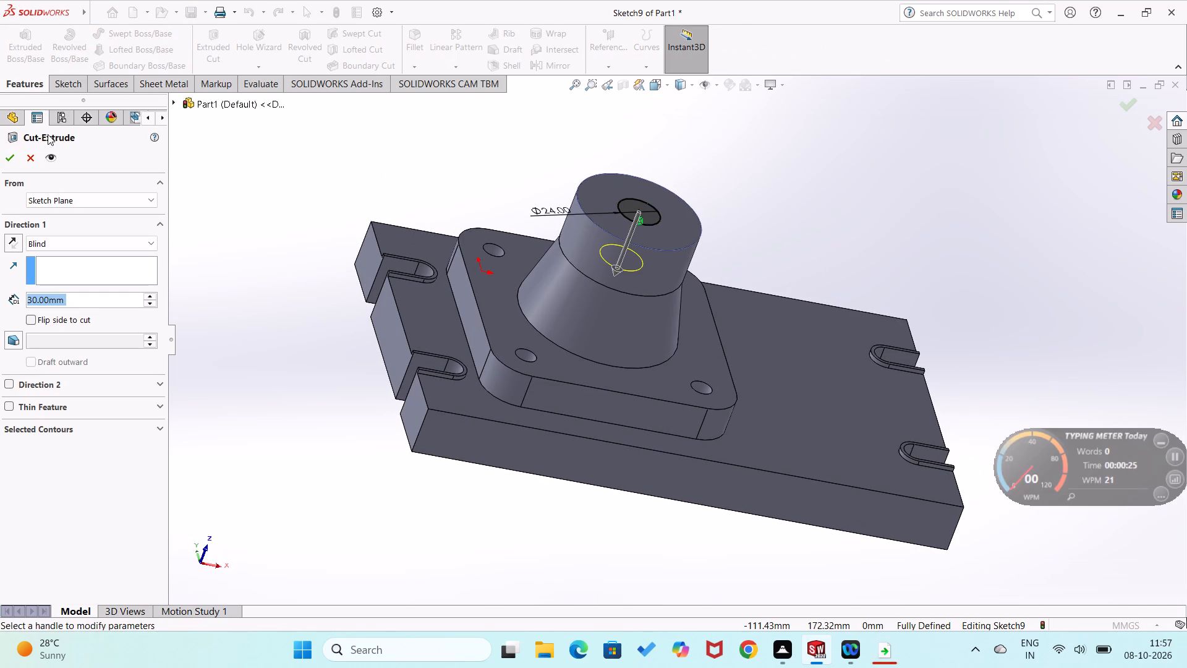
left_click(15, 156)
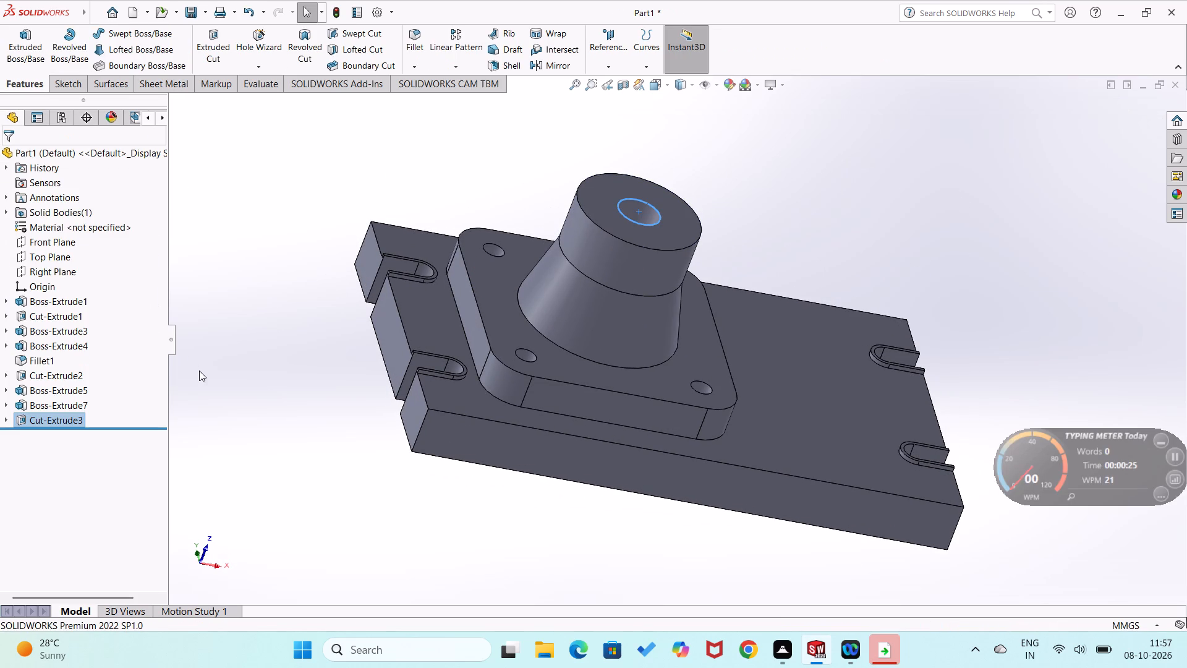
left_click(200, 379)
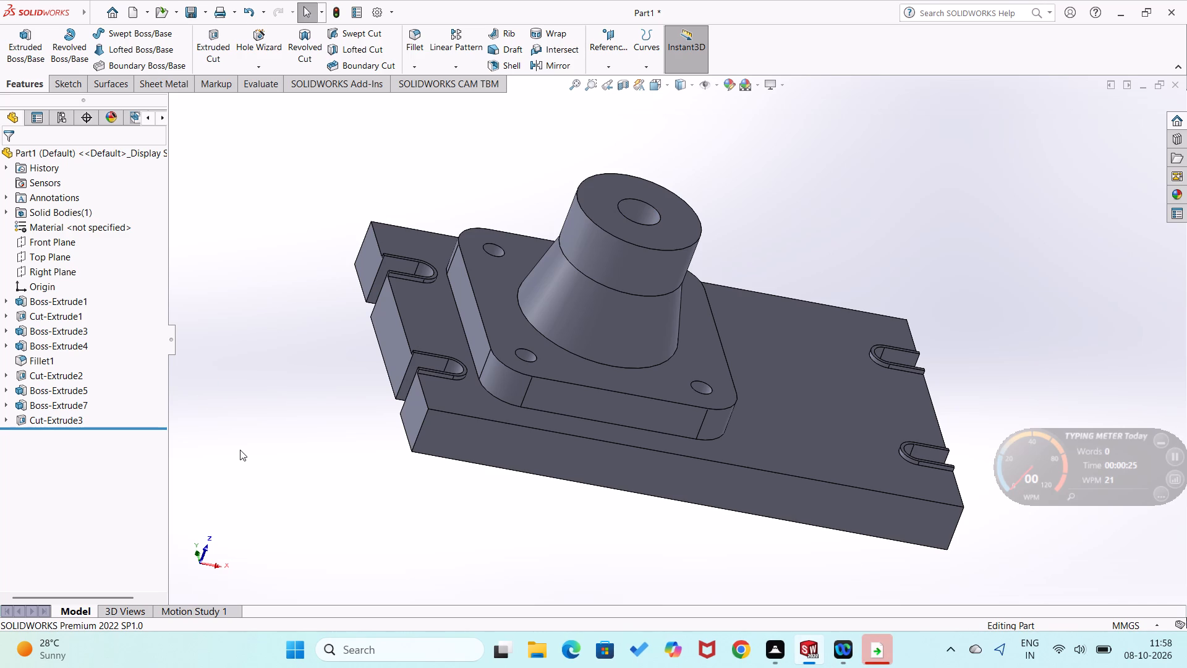
Start a sketch on the base plate's top face.
right_click(804, 435)
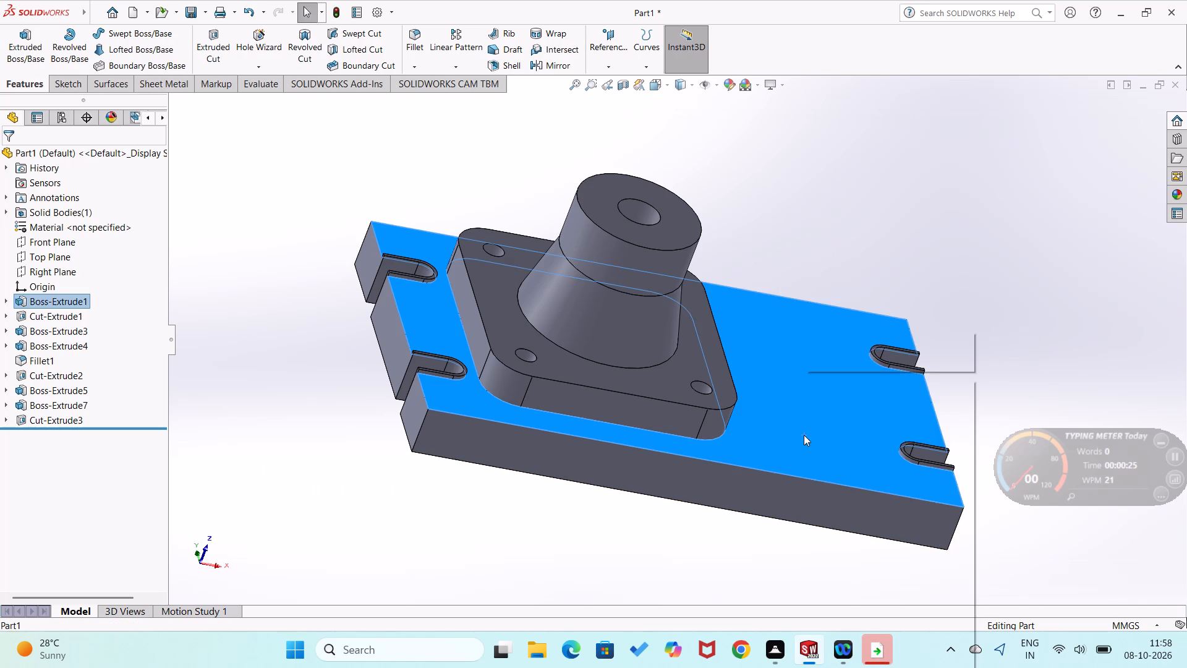
left_click(832, 361)
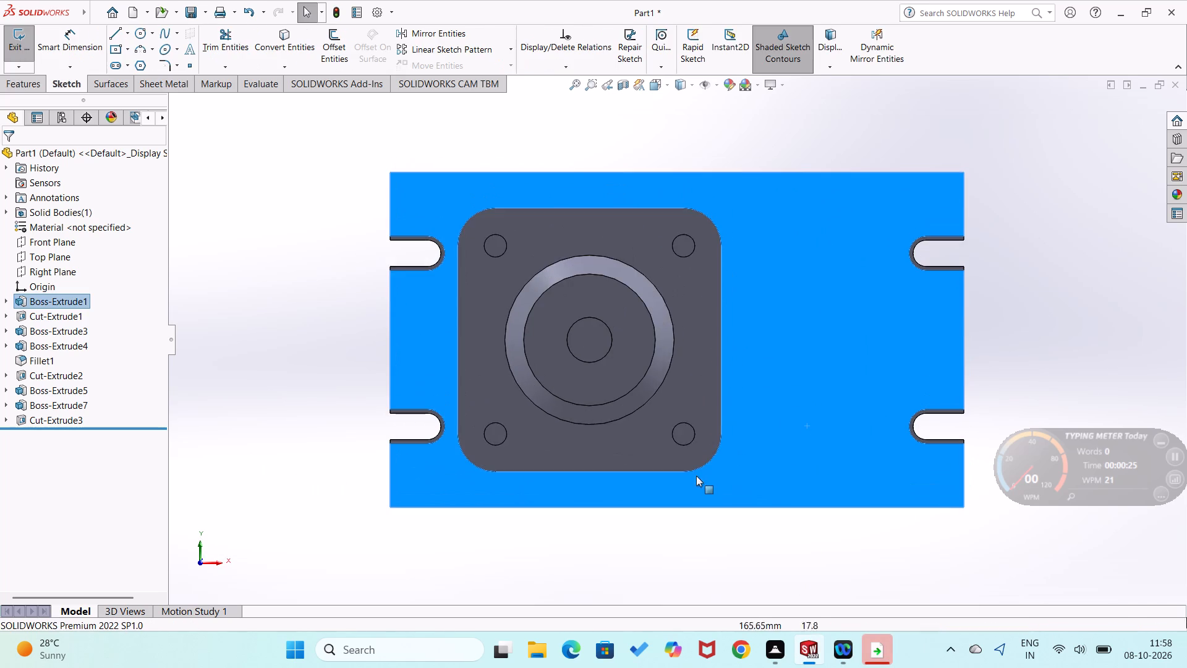
left_click(1009, 293)
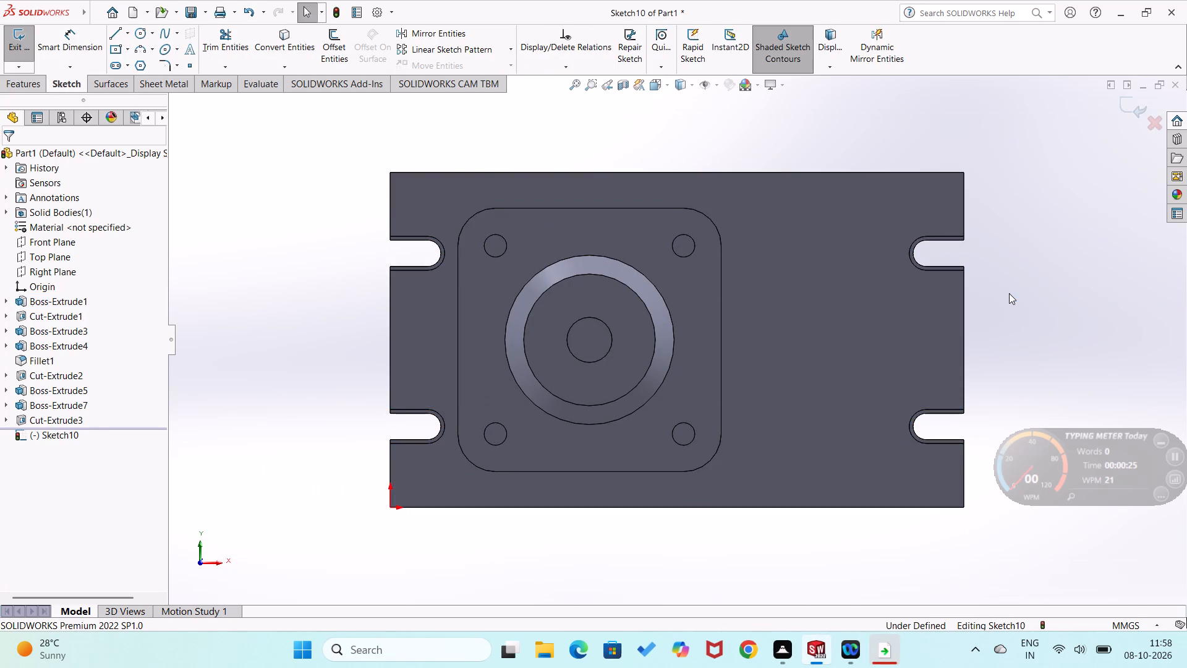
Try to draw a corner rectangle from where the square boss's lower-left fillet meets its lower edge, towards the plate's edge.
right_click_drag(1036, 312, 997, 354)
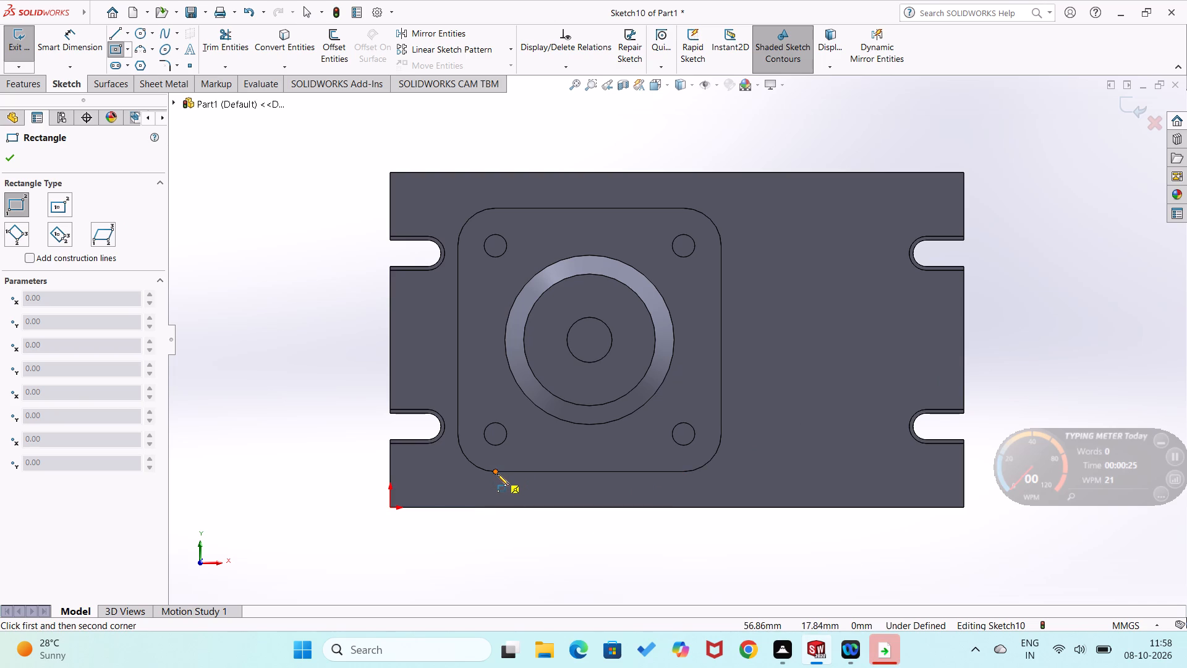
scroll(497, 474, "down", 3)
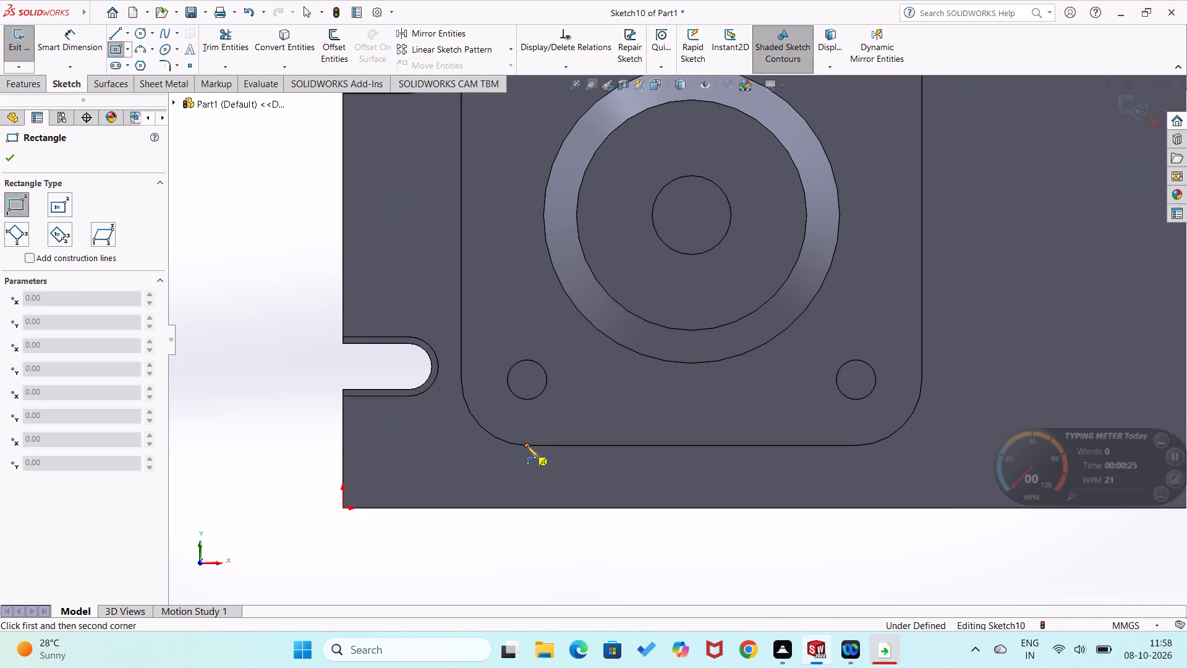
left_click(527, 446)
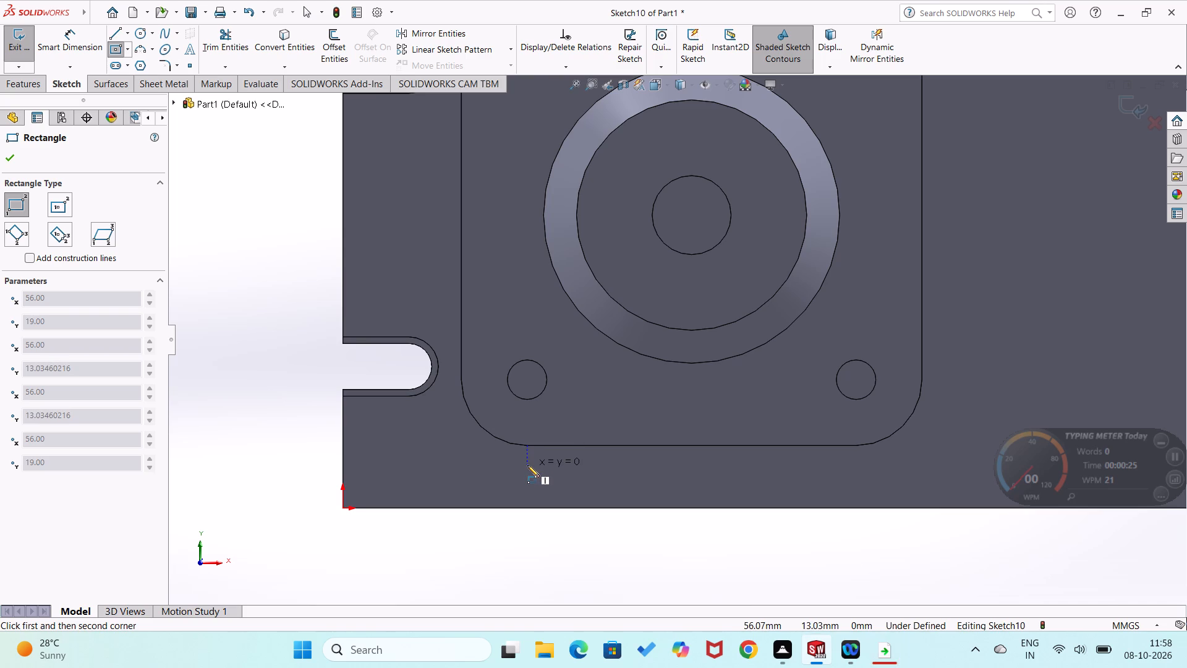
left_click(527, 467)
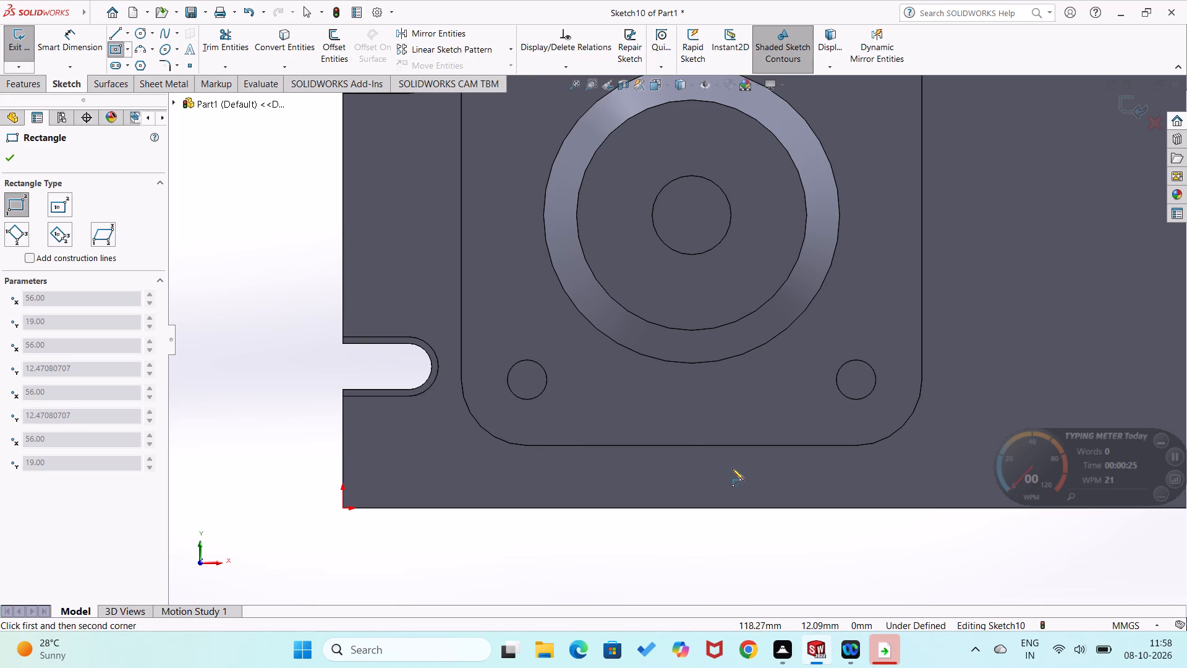
Draw a vertical line about 6 mm long downward from where the square boss's lower-left fillet meets its lower edge.
right_click_drag(288, 434, 228, 462)
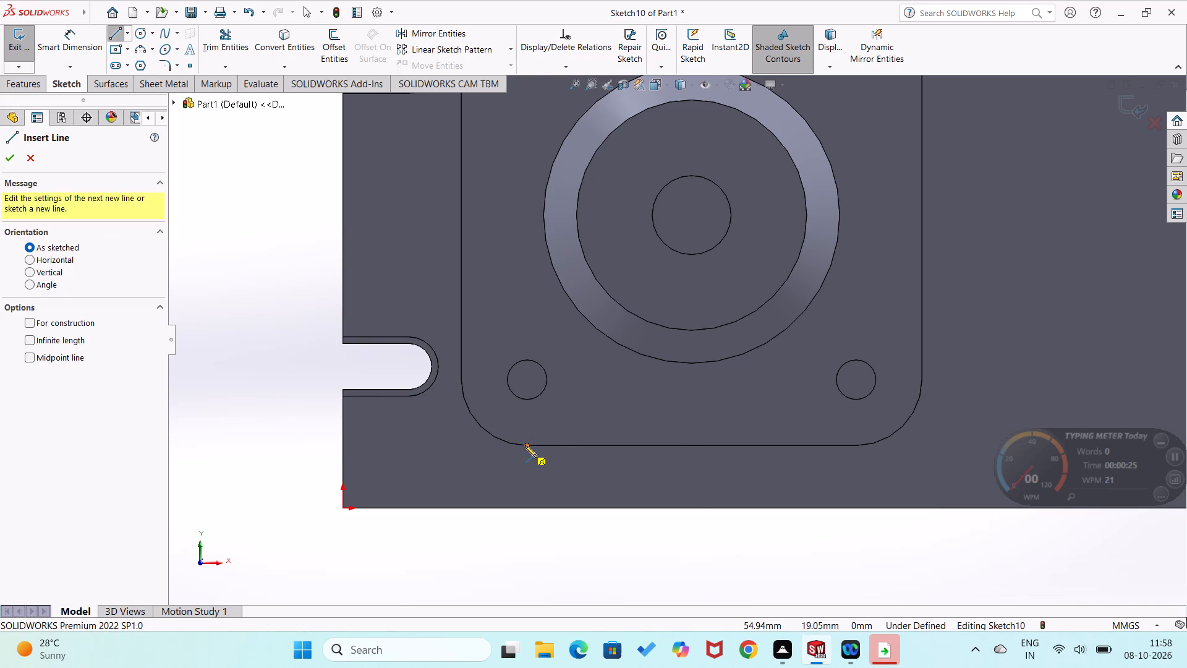
left_click(526, 445)
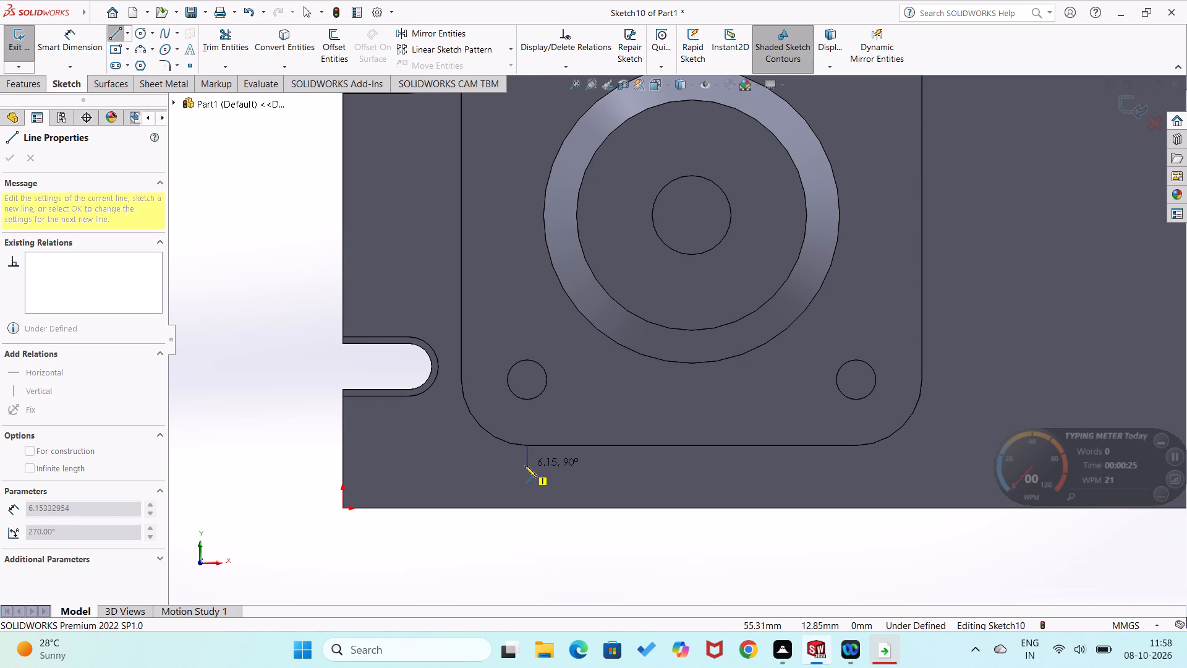
left_click(525, 466)
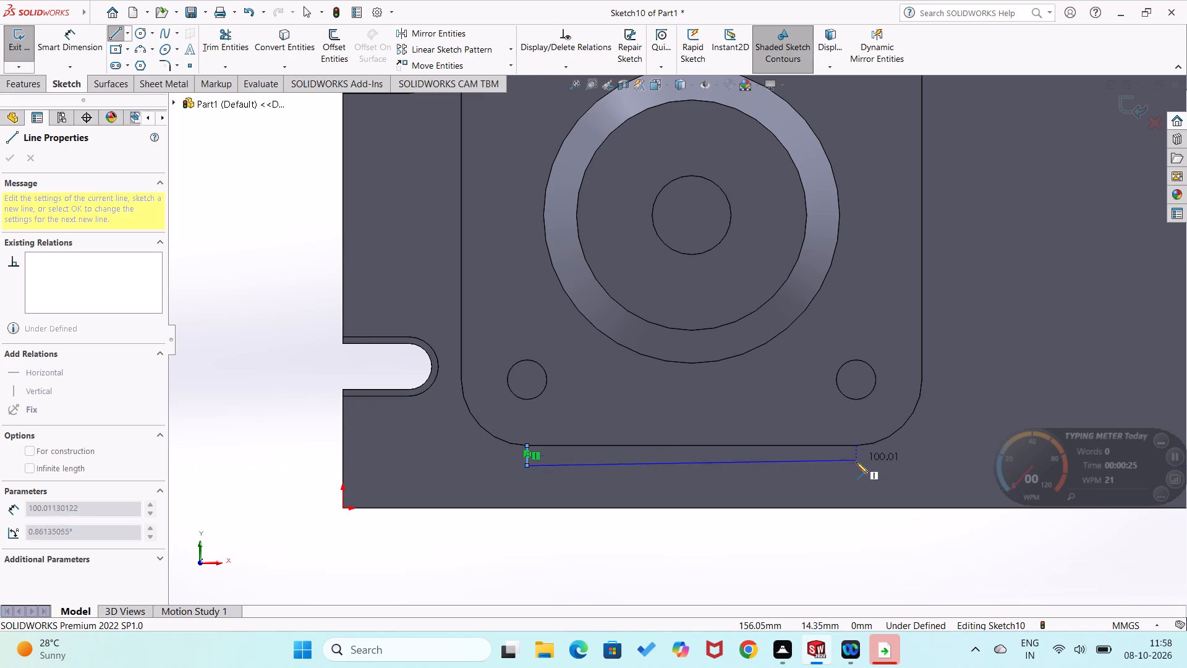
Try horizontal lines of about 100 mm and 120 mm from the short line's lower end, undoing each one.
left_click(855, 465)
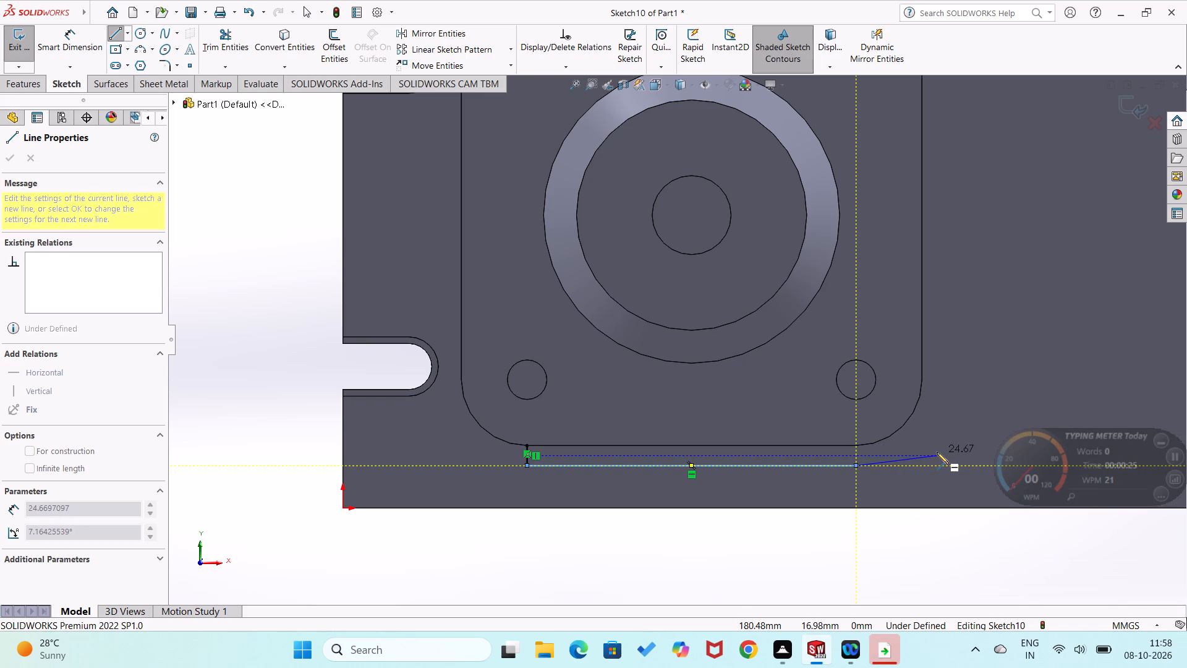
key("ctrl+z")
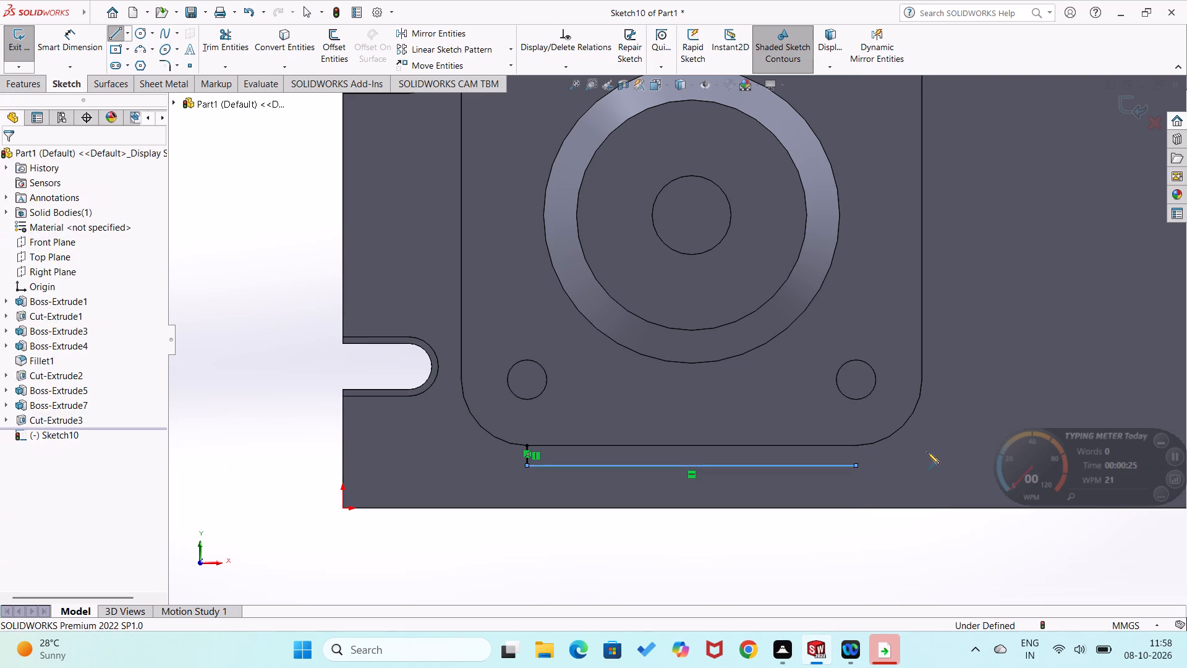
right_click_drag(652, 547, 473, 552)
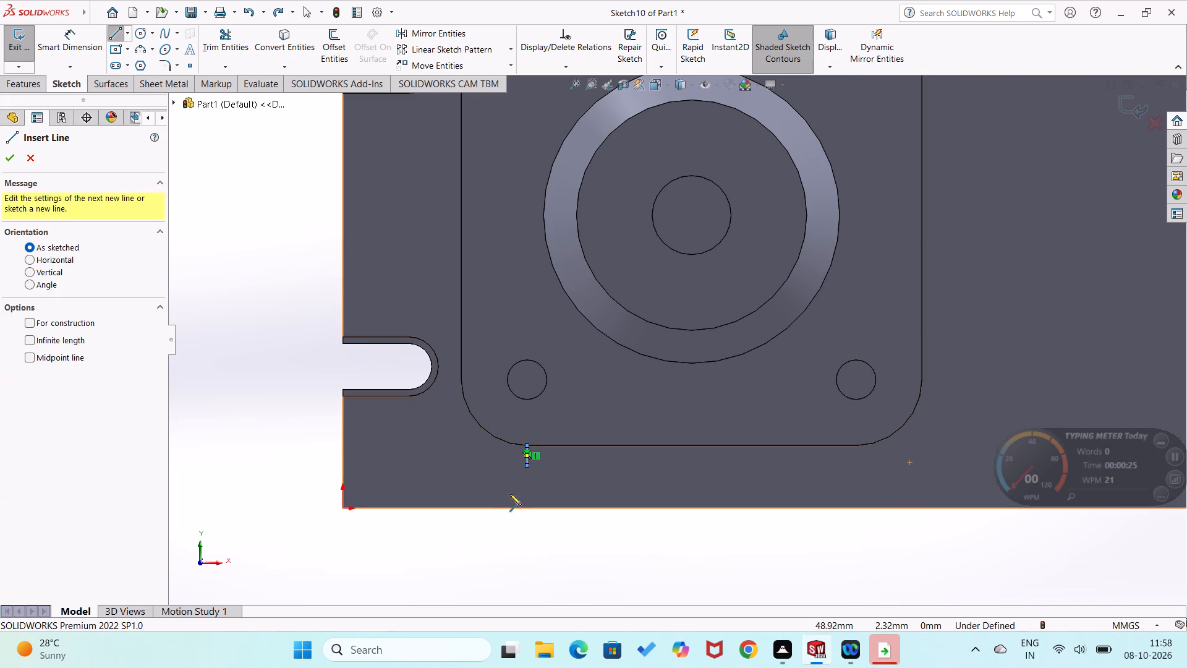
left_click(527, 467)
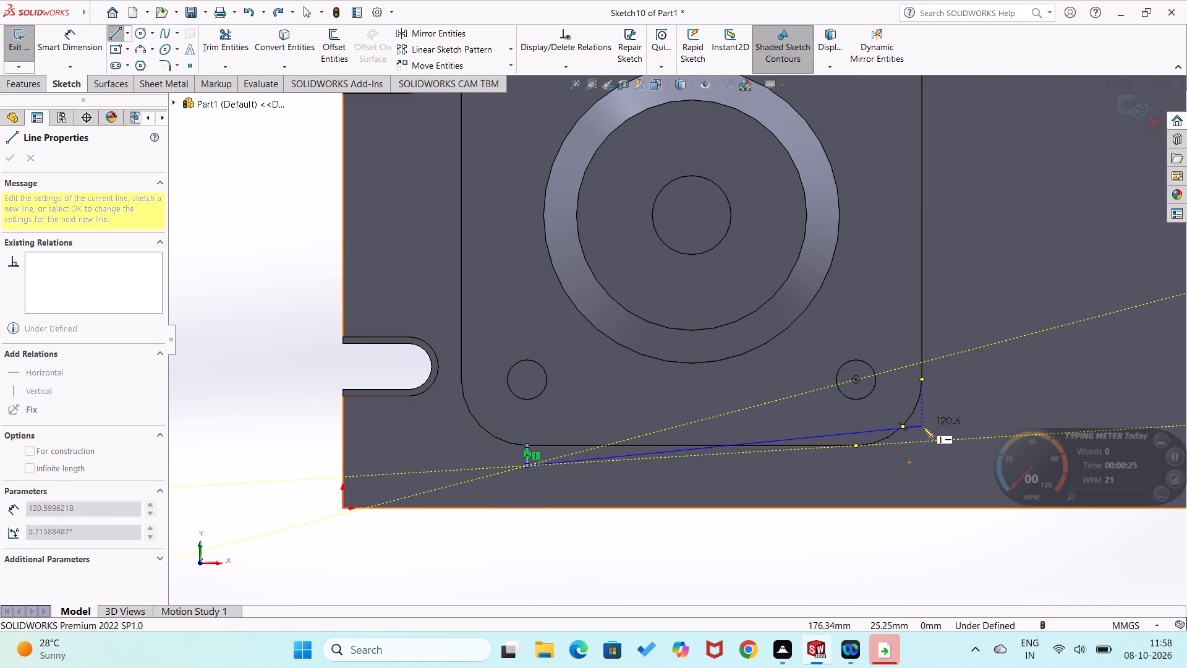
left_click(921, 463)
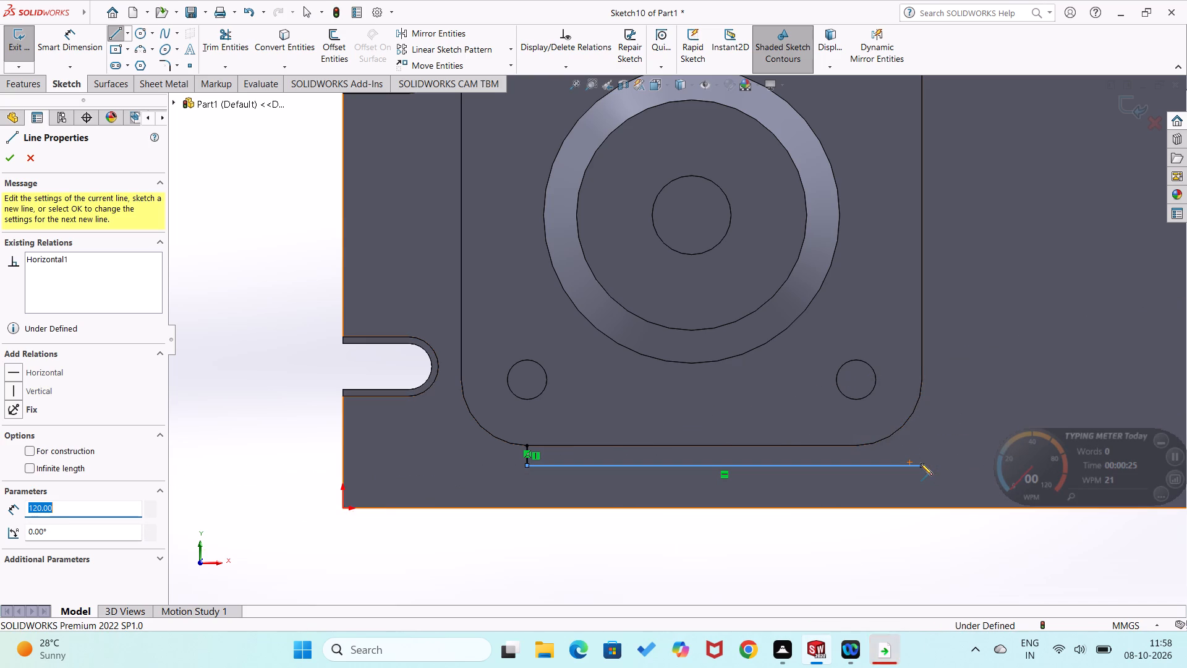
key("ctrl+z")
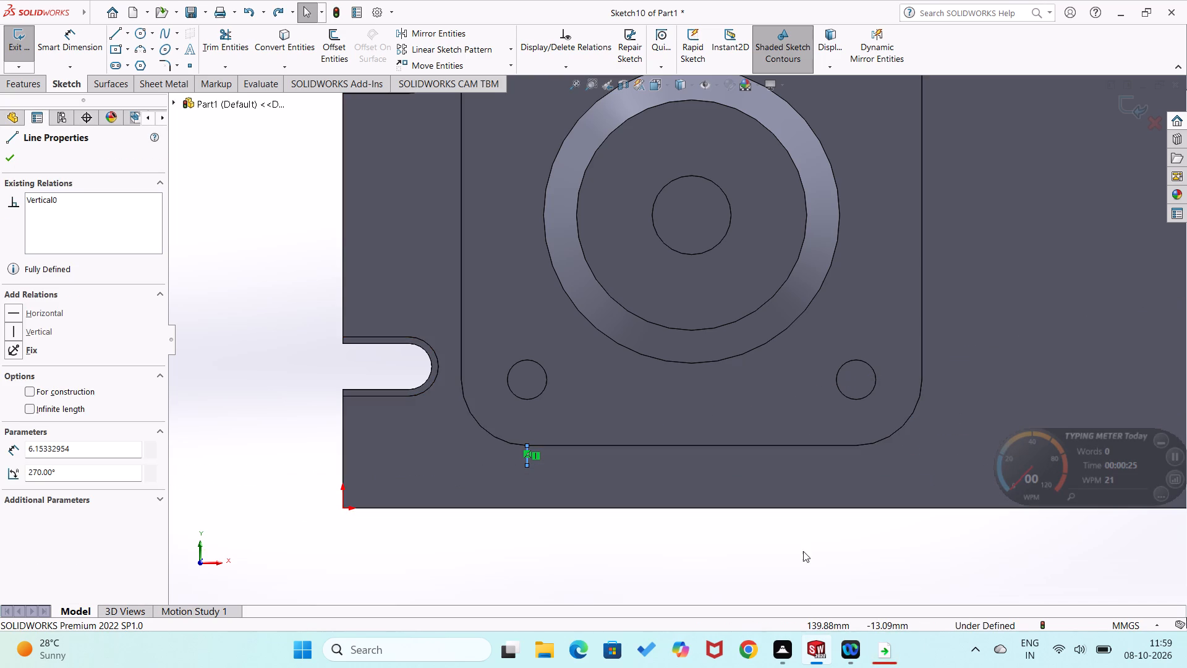
Sketch a closed rectangular outline of lines about 152 mm high around the square boss, starting from the short line's lower end.
right_click_drag(791, 551, 686, 552)
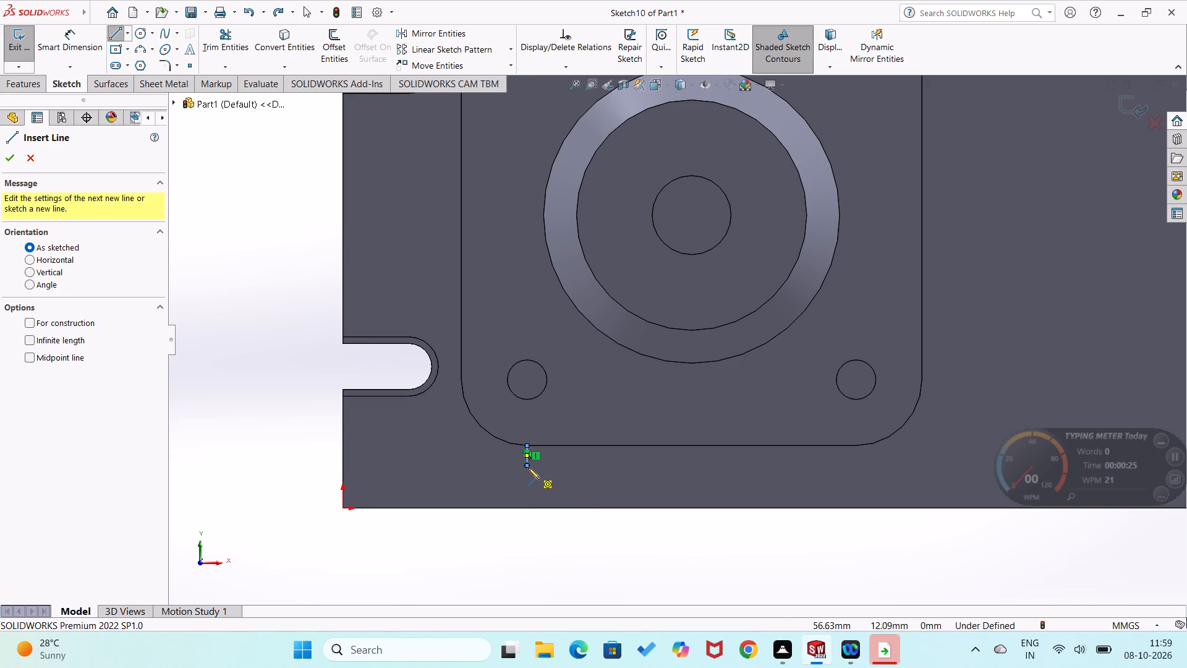
left_click_drag(526, 466, 532, 468)
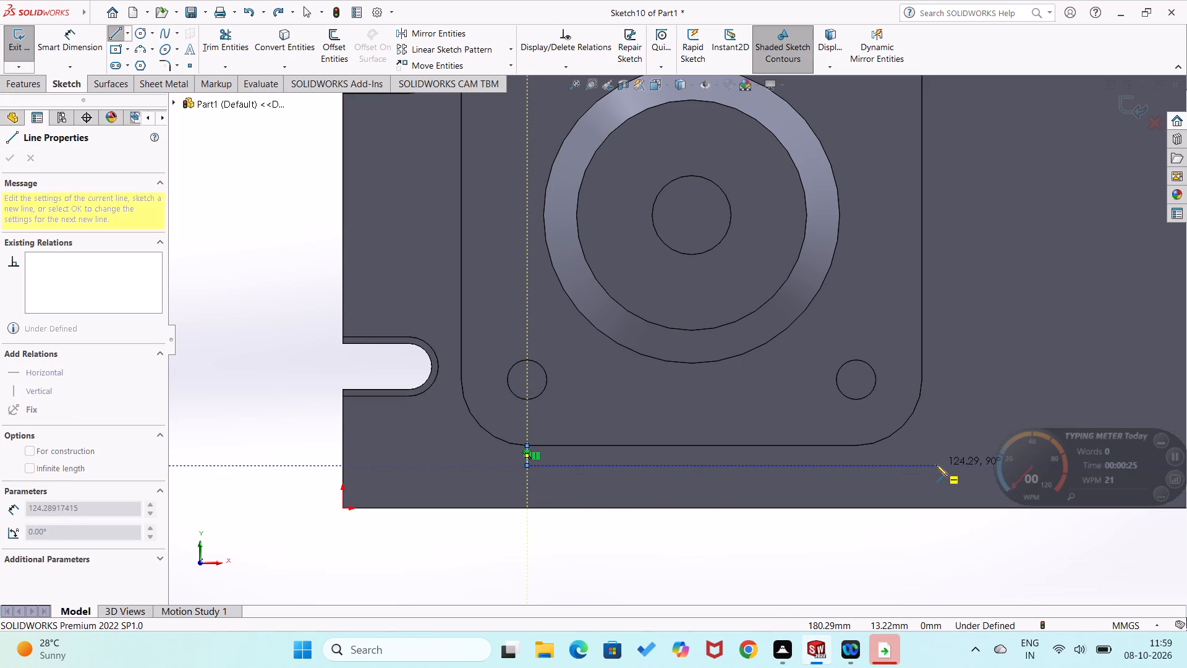
left_click(936, 465)
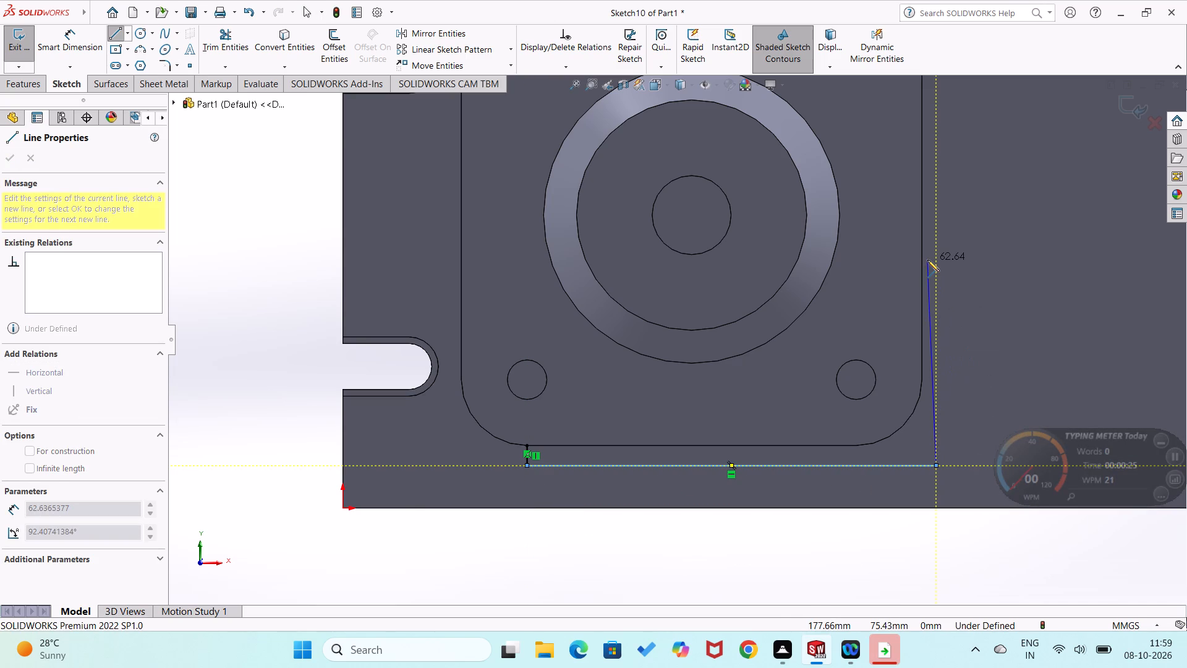
scroll(927, 260, "up", 3)
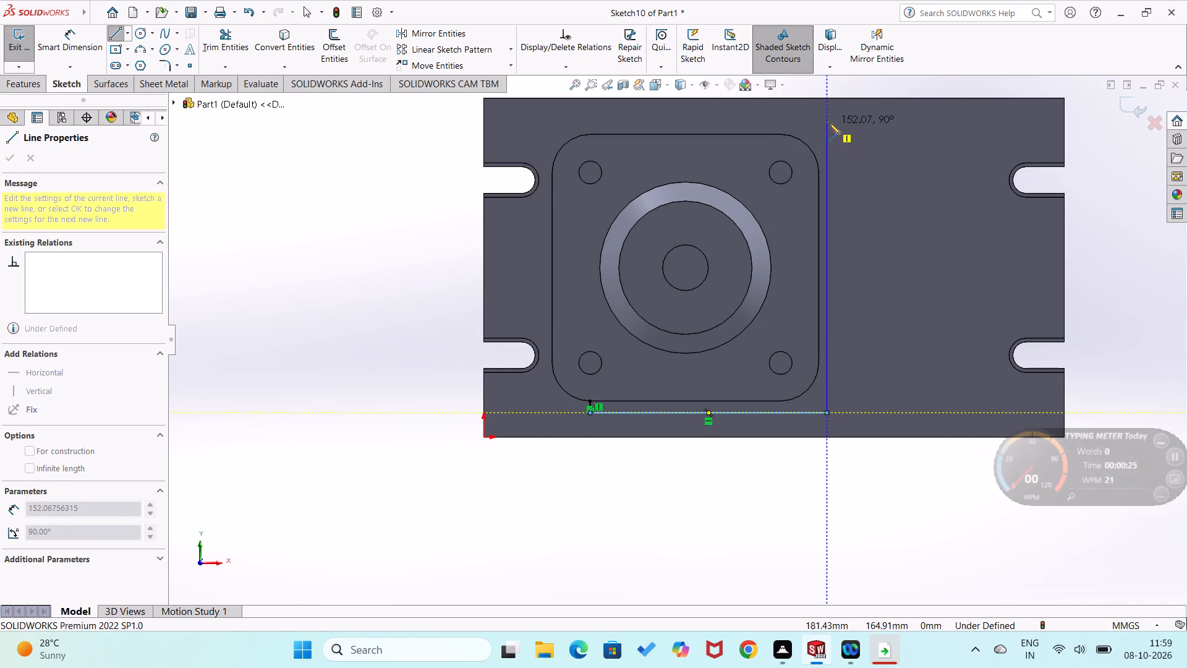
left_click(829, 123)
left_click(546, 123)
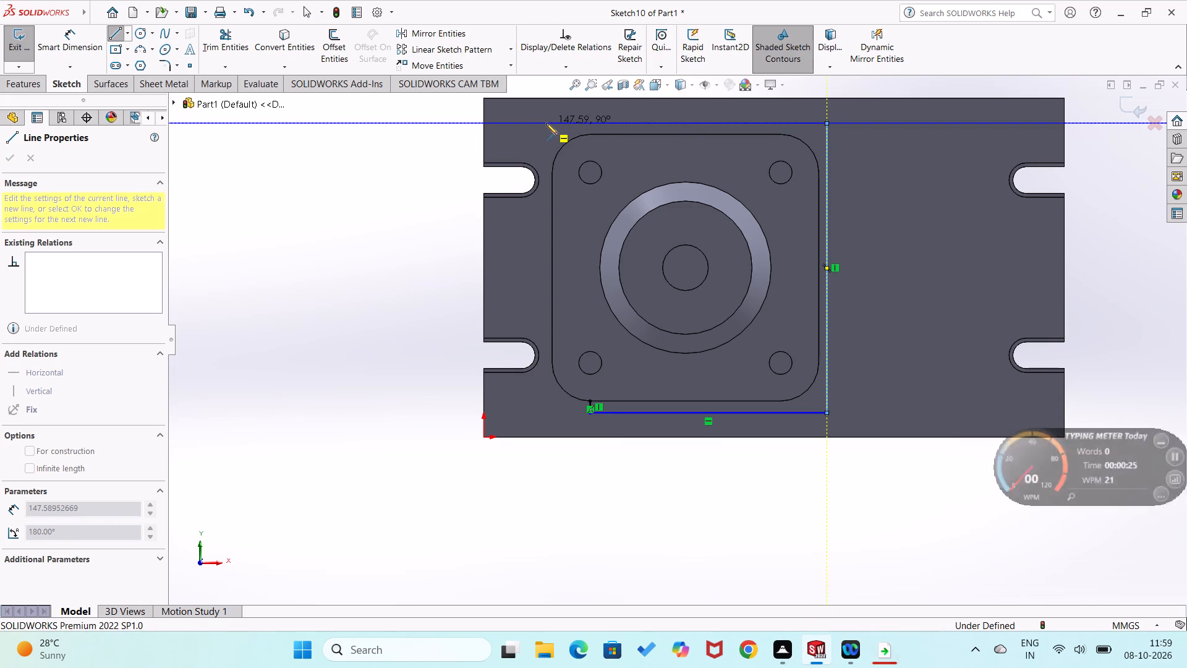
left_click(545, 413)
scroll(549, 413, "down", 4)
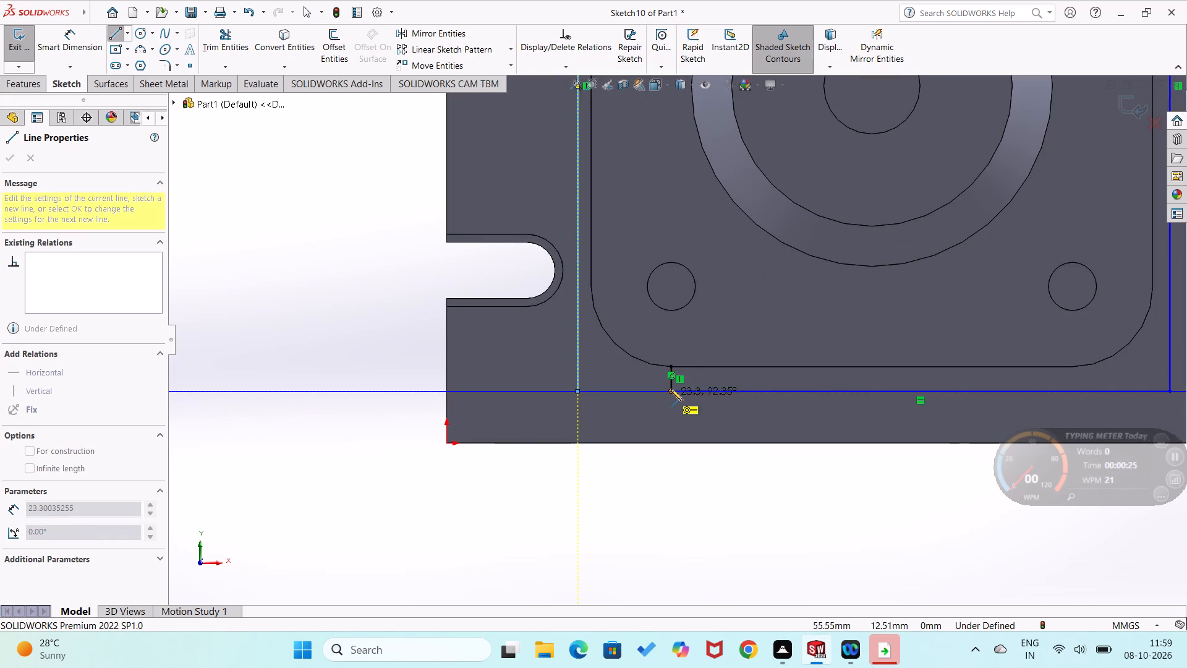
left_click(671, 392)
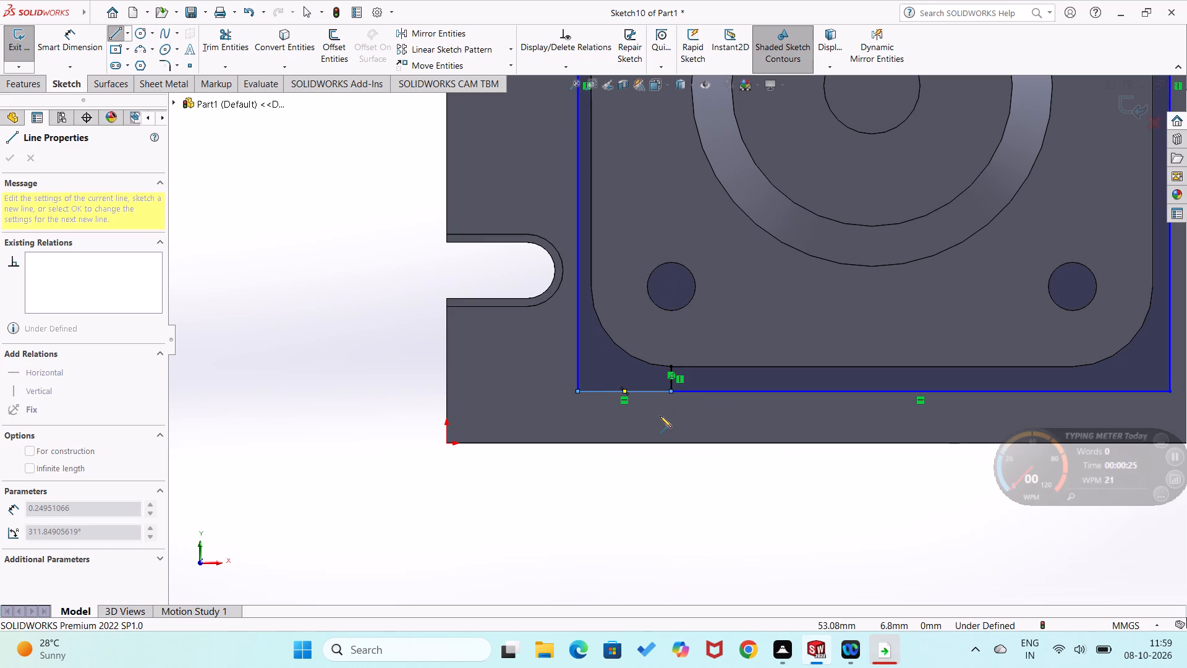
key("Escape")
Delete the short vertical line joining the square boss to the rectangular outline.
left_click(672, 383)
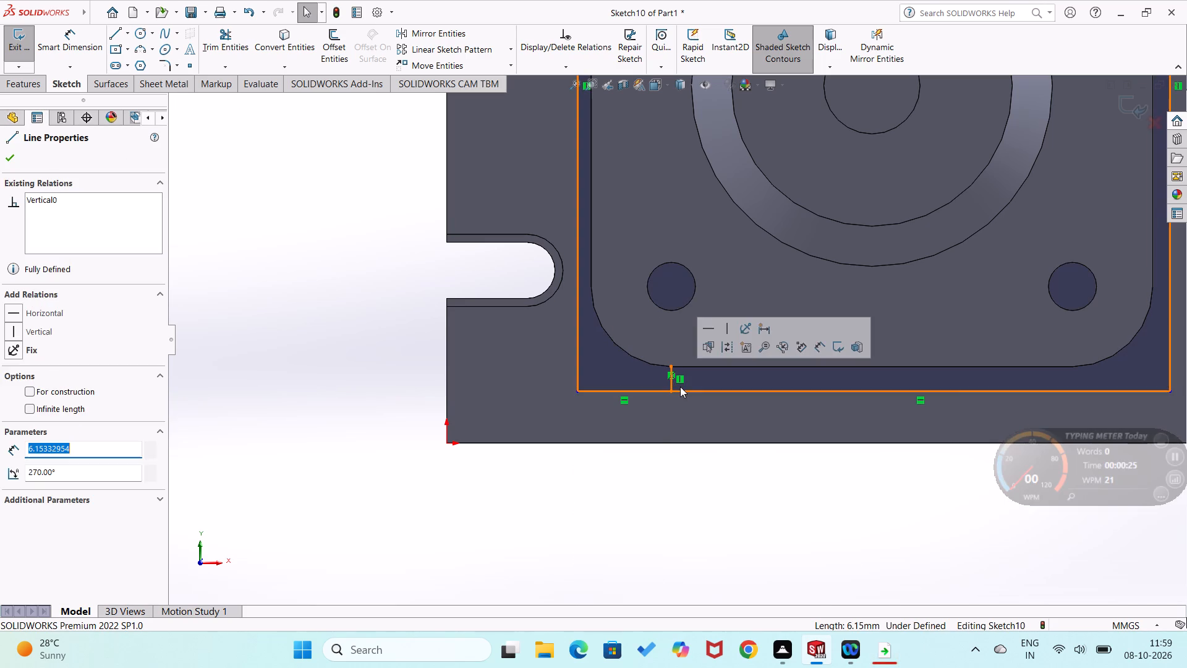
key("Delete")
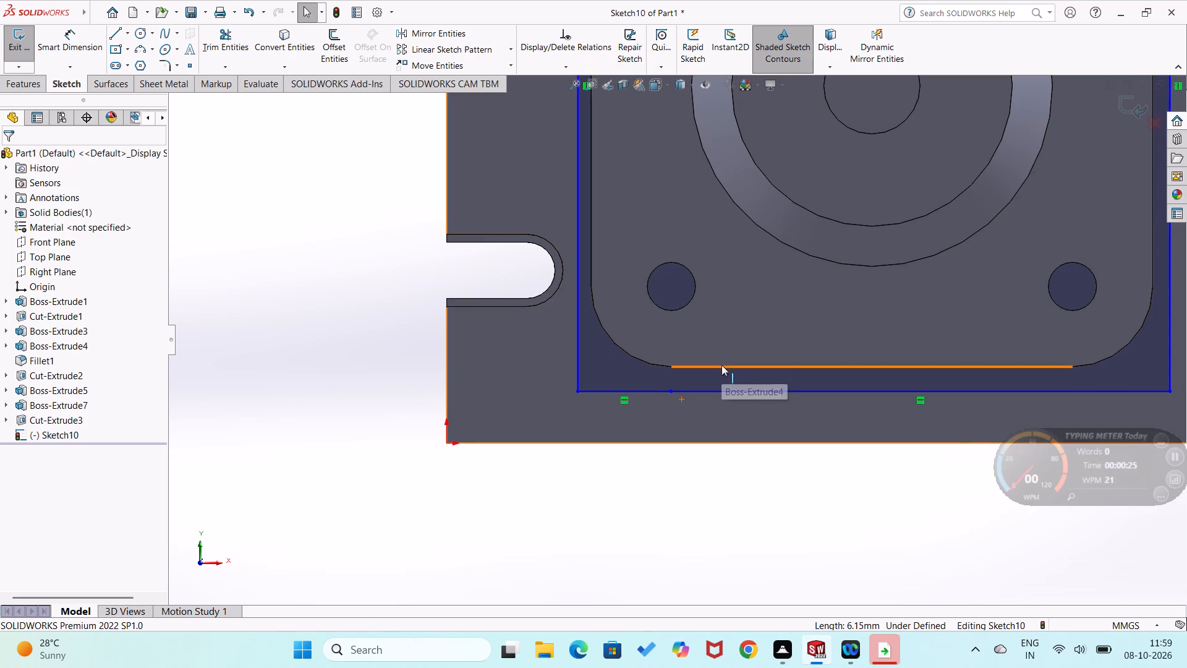
Dimension the gap between the square boss's left edge and the outline's left line at 5 mm.
left_click(721, 365)
right_click_drag(558, 502, 579, 386)
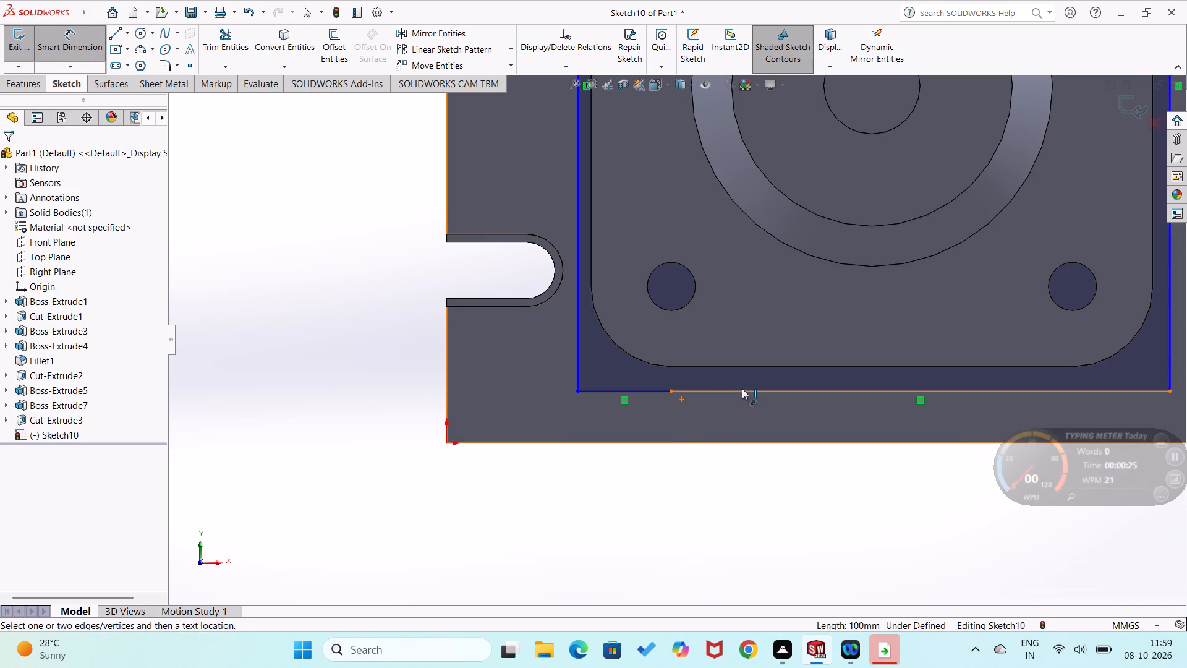
left_click(592, 273)
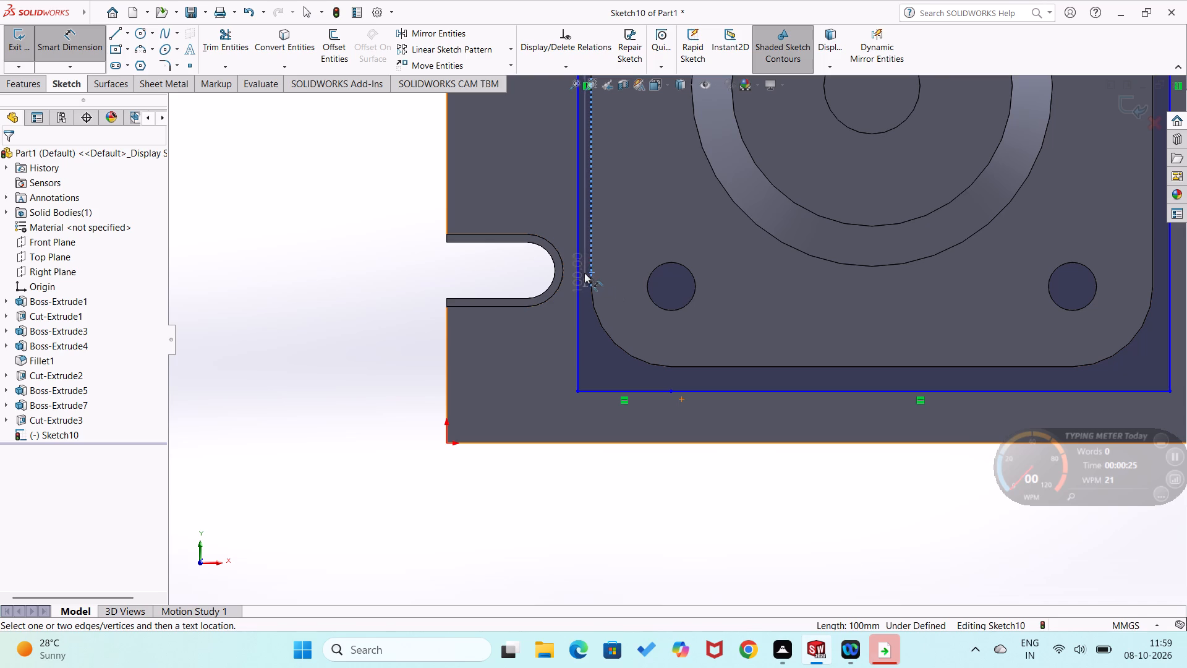
left_click(576, 272)
left_click(639, 257)
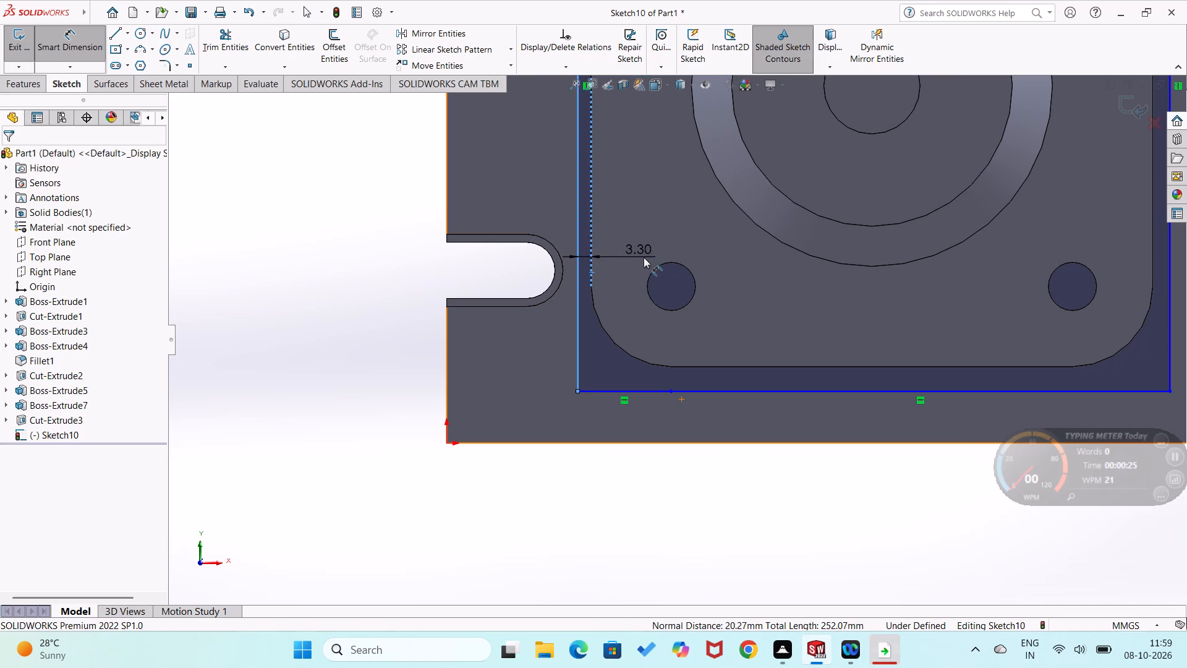
key("5")
key("Return")
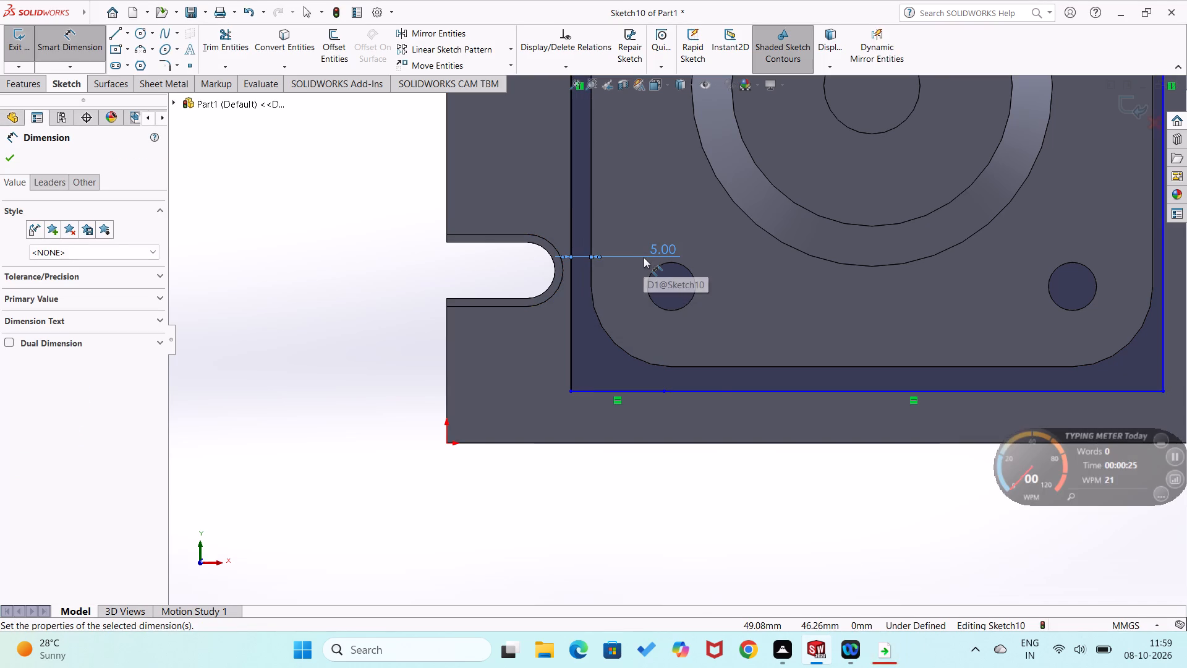
Dimension the gap between the square boss's lower edge and the outline's lower line at 5 mm.
left_click(768, 367)
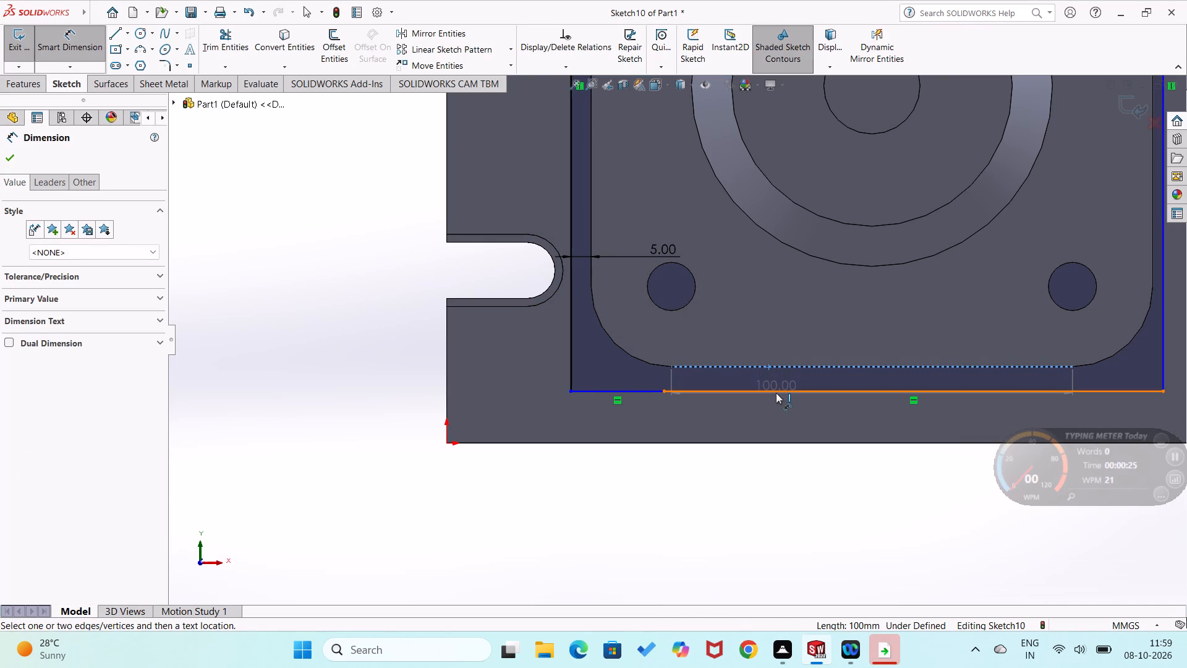
left_click(776, 393)
left_click(781, 354)
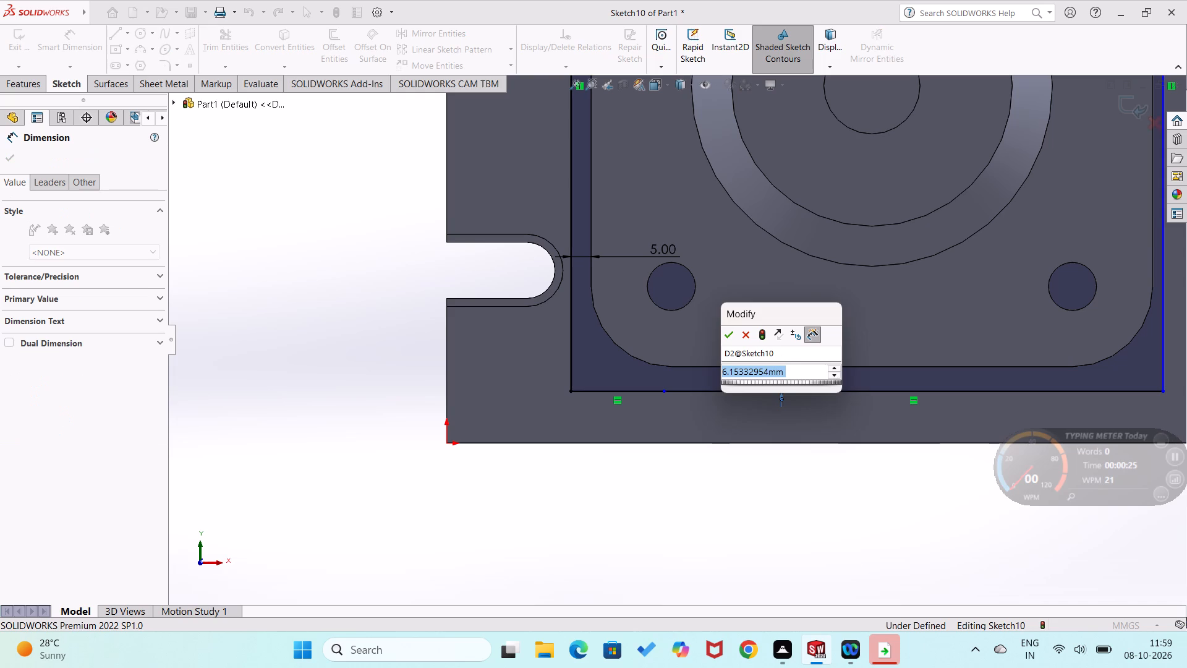
key("5")
key("Return")
Dimension the gap between the square boss's right edge and the outline's right line at 5 mm.
scroll(838, 333, "up", 2)
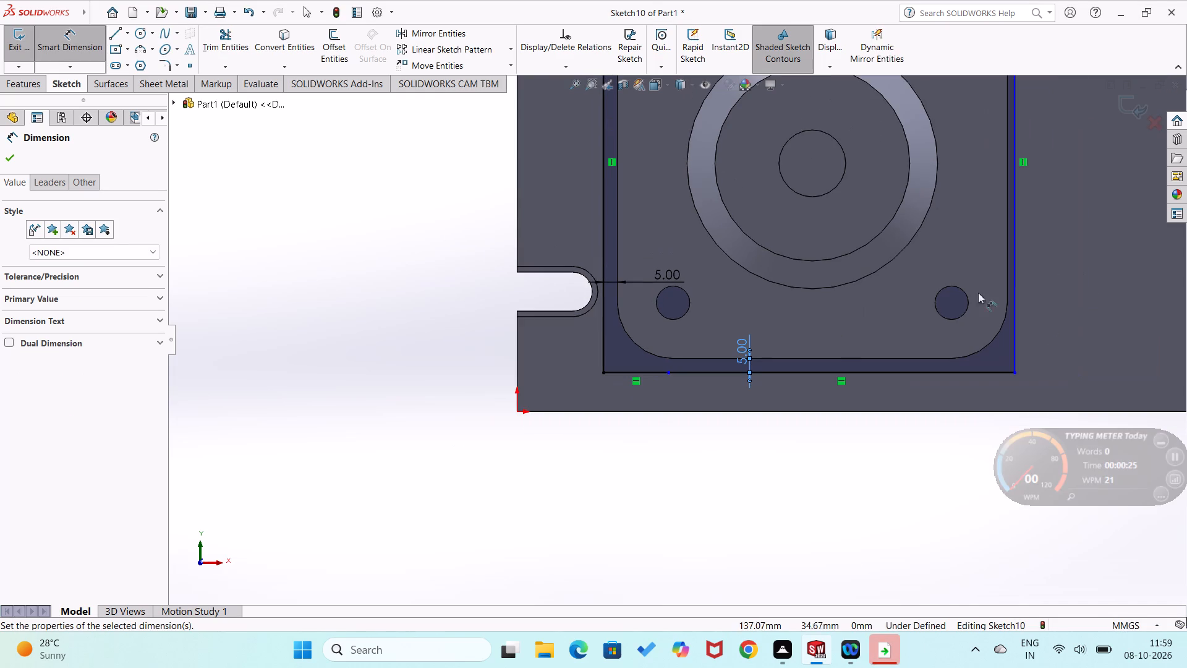
scroll(1033, 268, "down", 4)
left_click(900, 331)
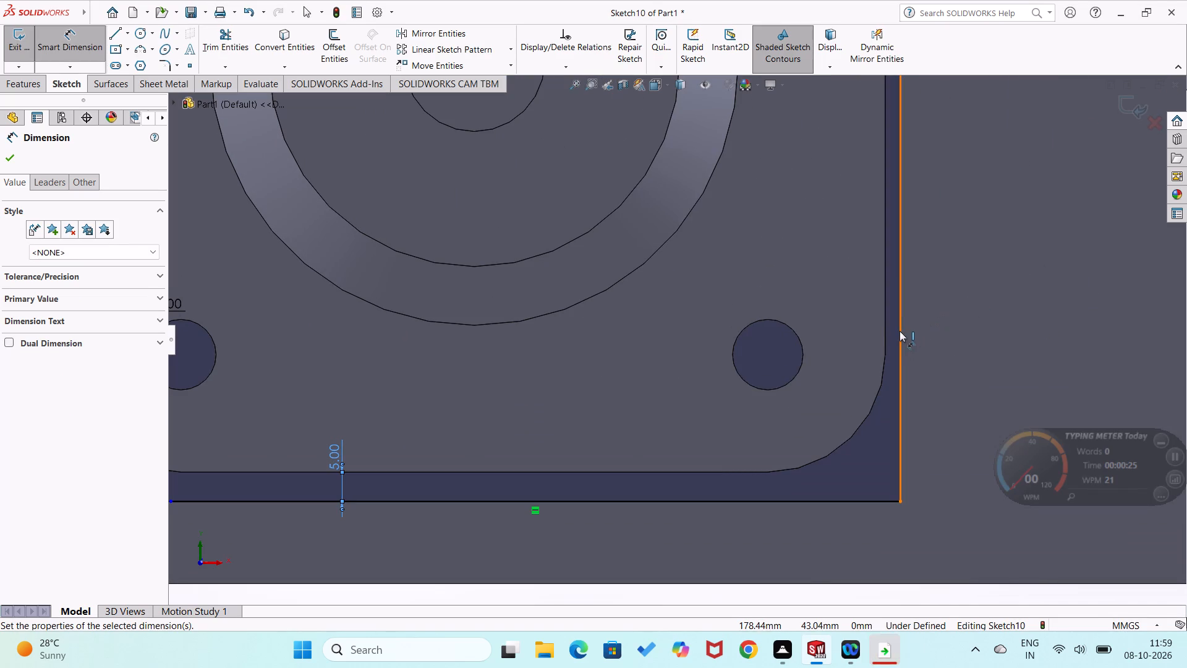
left_click(886, 333)
left_click(929, 314)
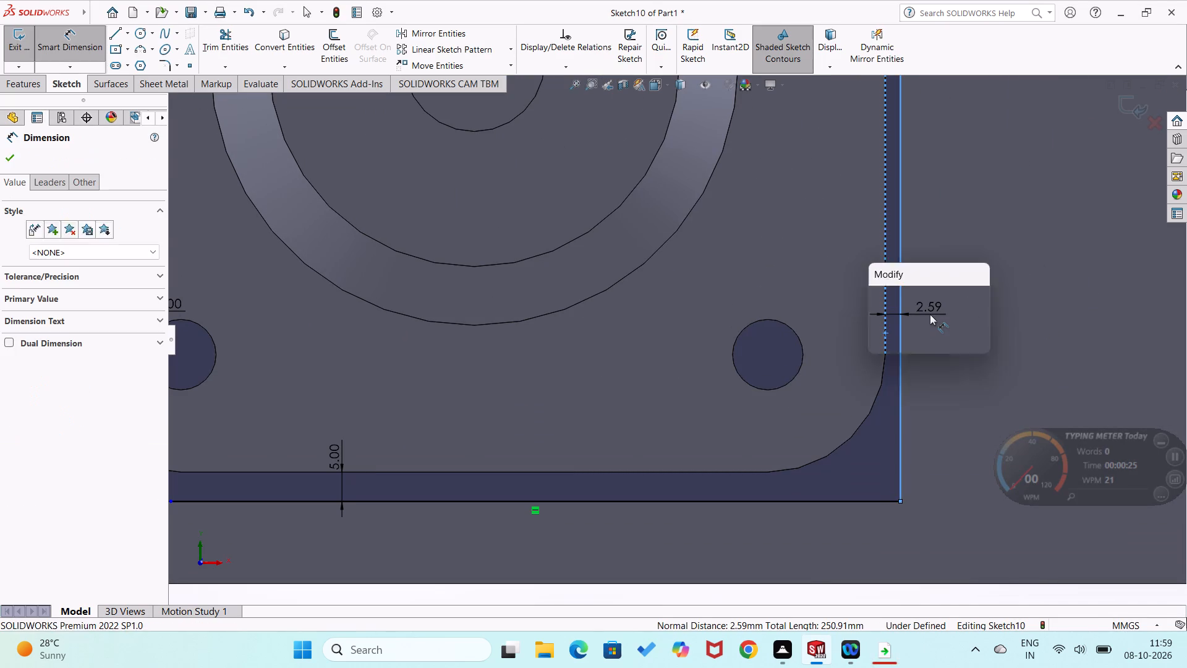
key("5")
key("Return")
Dimension the gap between the square boss's upper edge and the outline's upper line at 5 mm, and finish dimensioning.
scroll(891, 210, "up", 3)
scroll(800, 169, "up", 2)
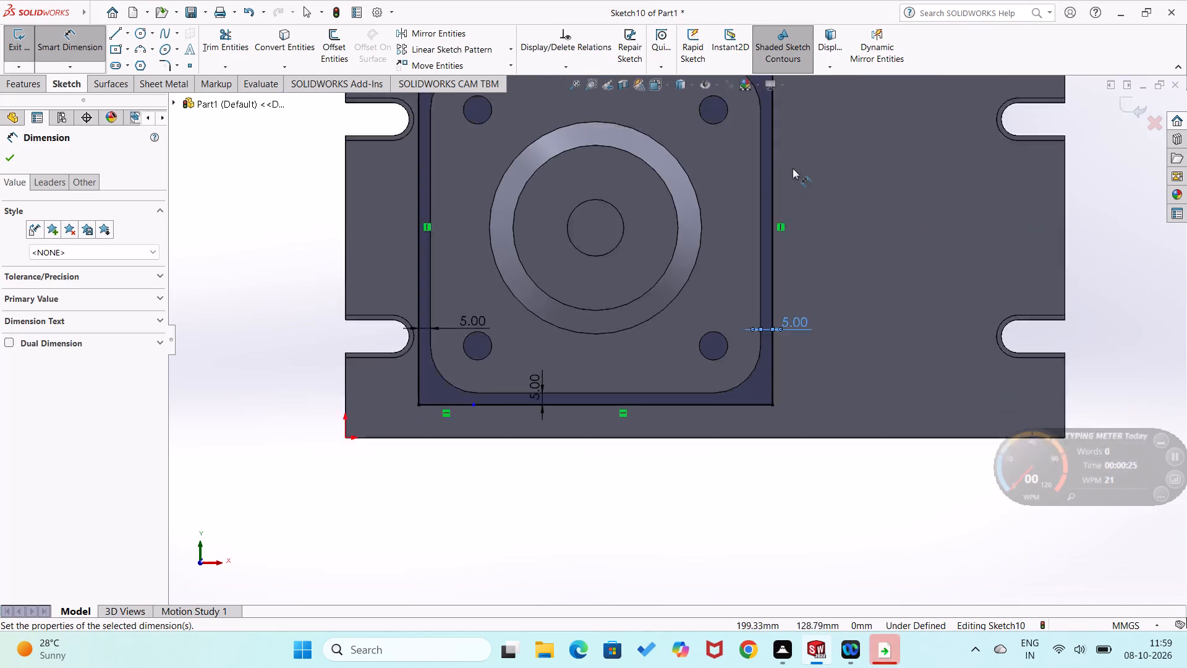
scroll(793, 168, "up", 2)
scroll(709, 172, "down", 4)
left_click(648, 161)
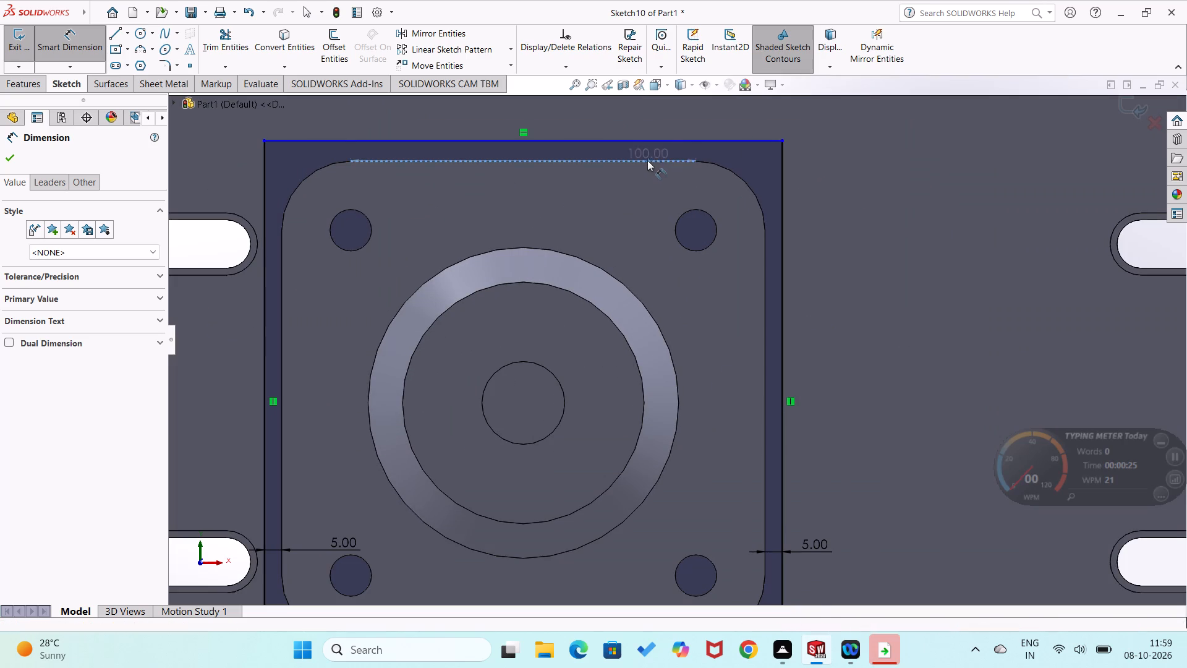
left_click(649, 139)
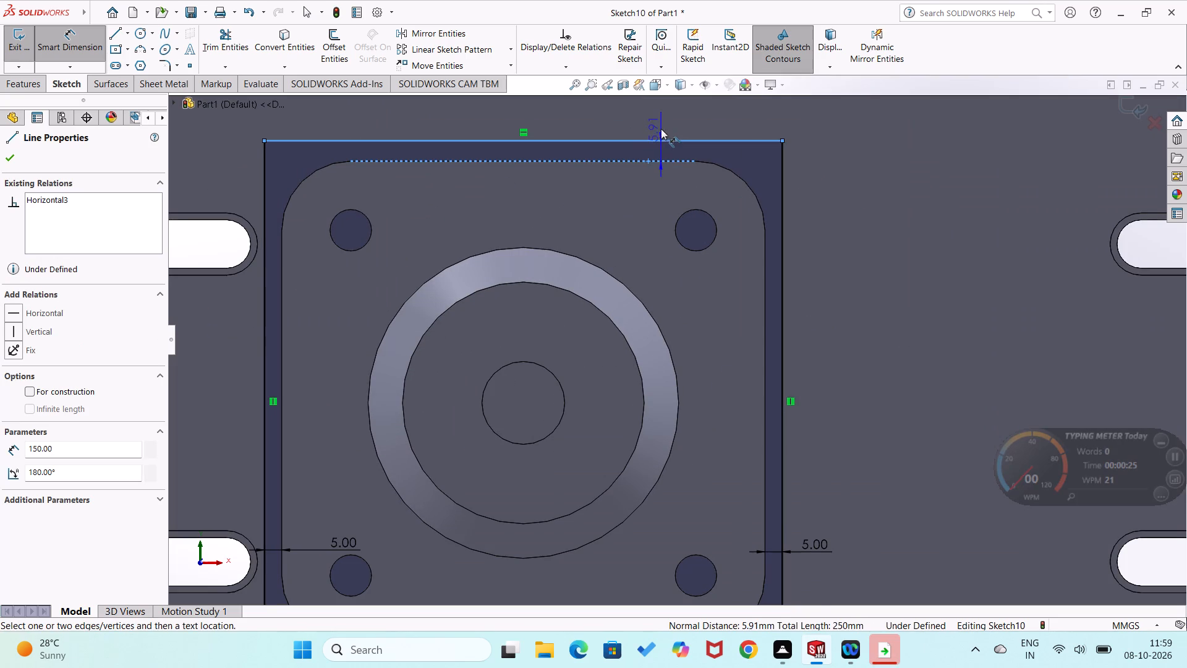
left_click(662, 119)
key("5")
key("Return")
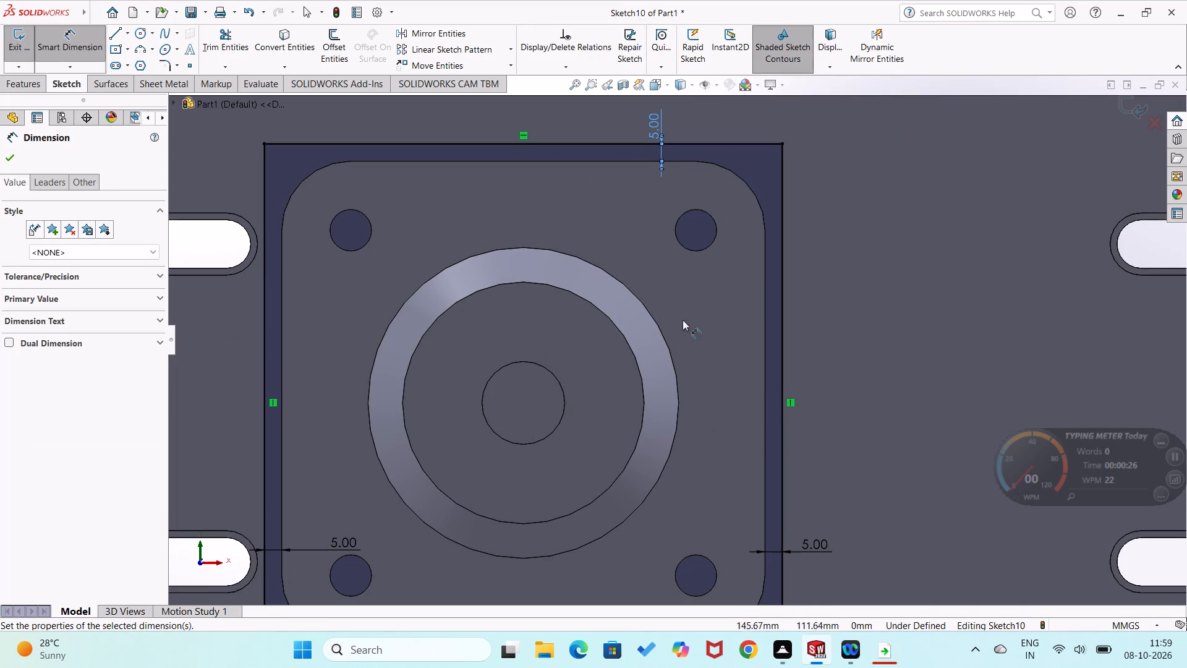
right_click(692, 317)
left_click(671, 288)
Extrude the square border outline around the square boss as a blind boss 2.5 mm high.
scroll(671, 288, "up", 2)
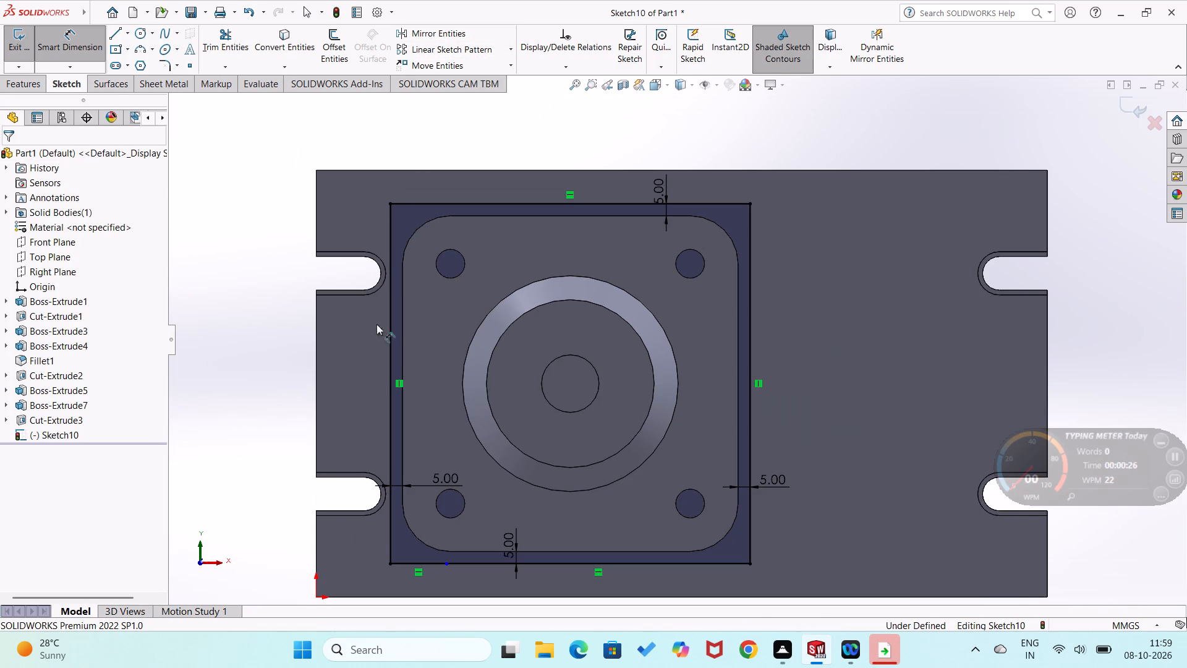
left_click(22, 90)
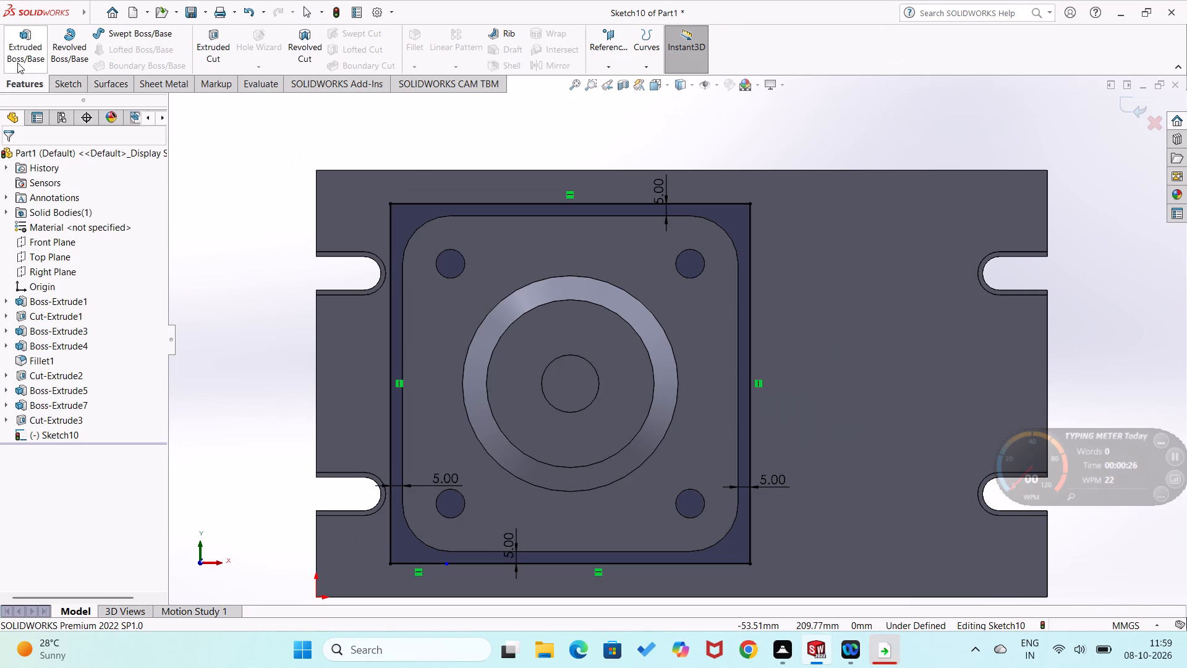
left_click(17, 62)
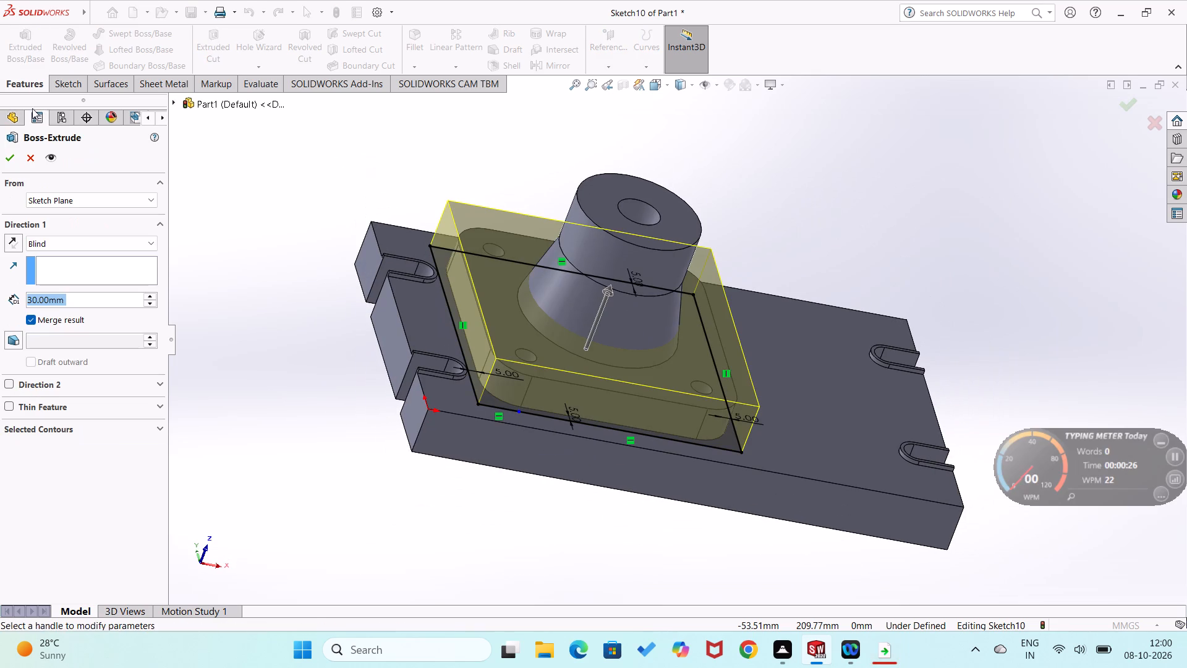
key("2")
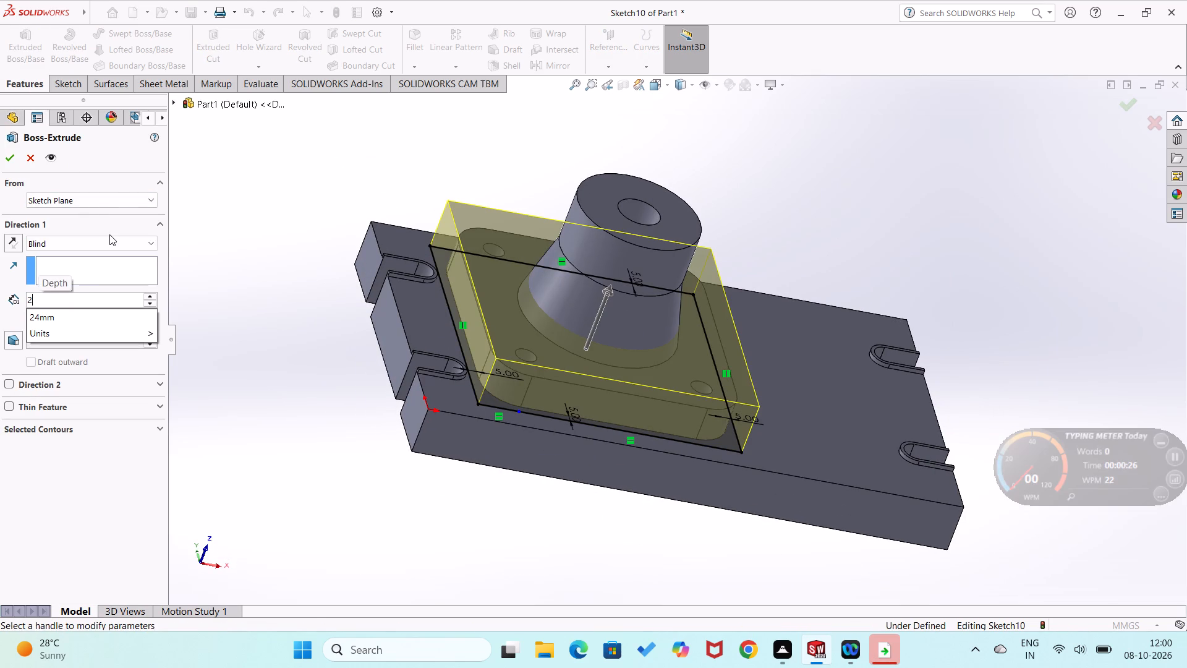
type(".5")
key("Return")
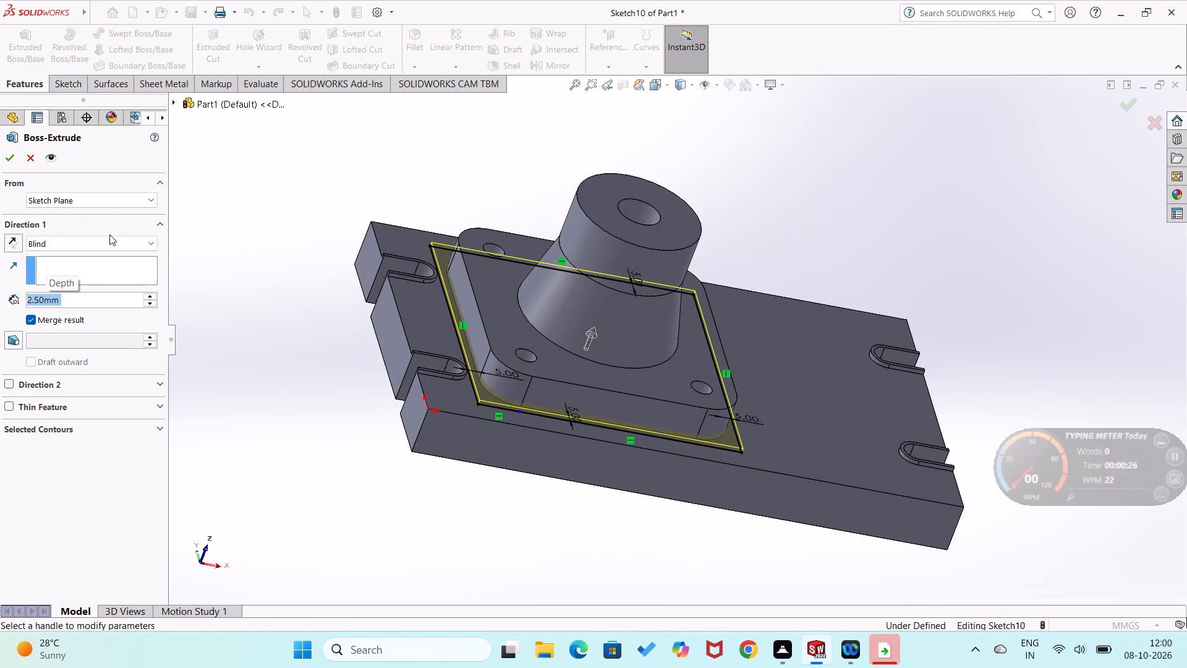
left_click(12, 160)
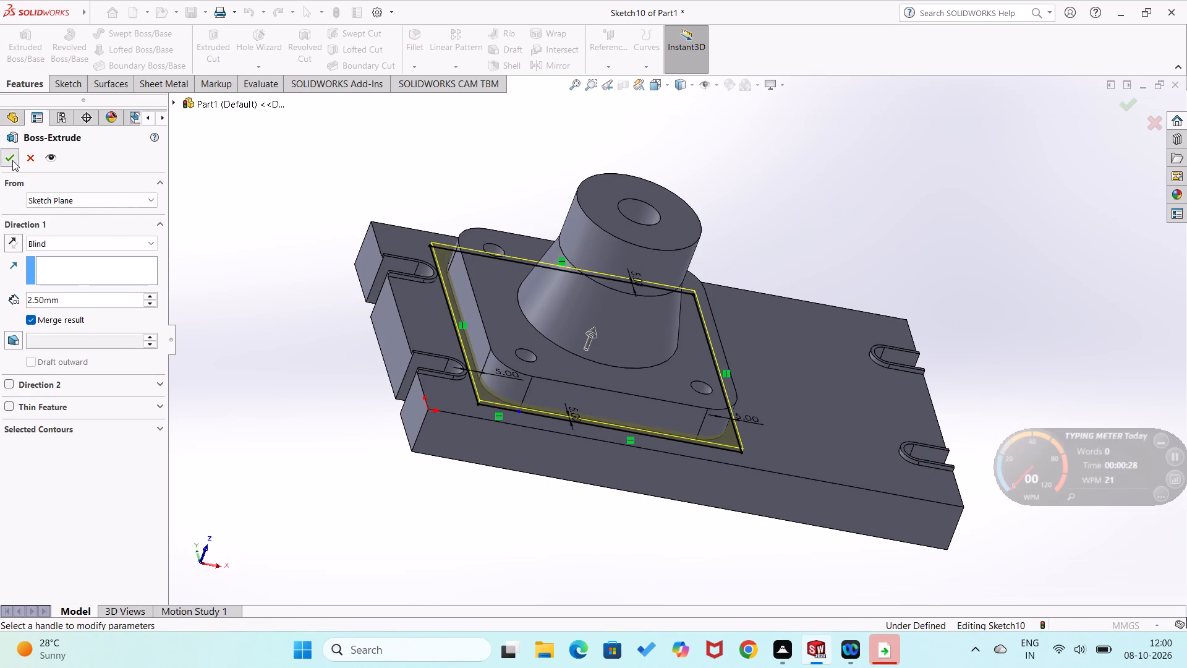
left_click(199, 388)
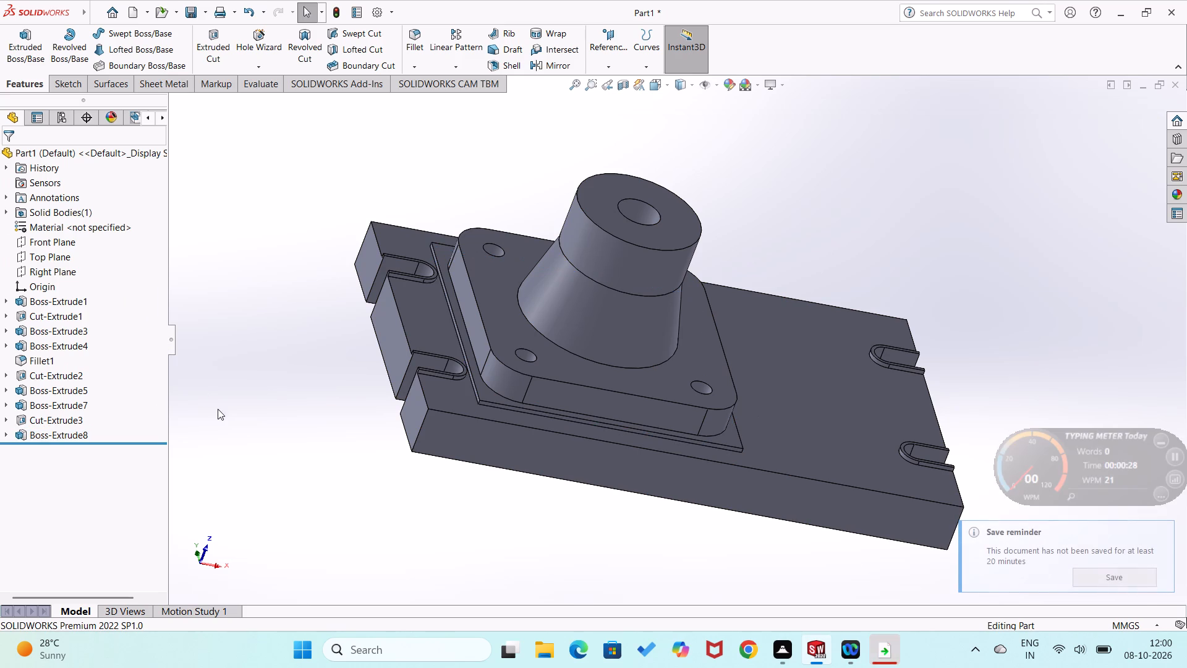
Fillet the four short vertical corner edges of the thin border around the square boss with a 20 mm radius.
scroll(304, 438, "down", 4)
scroll(780, 340, "down", 3)
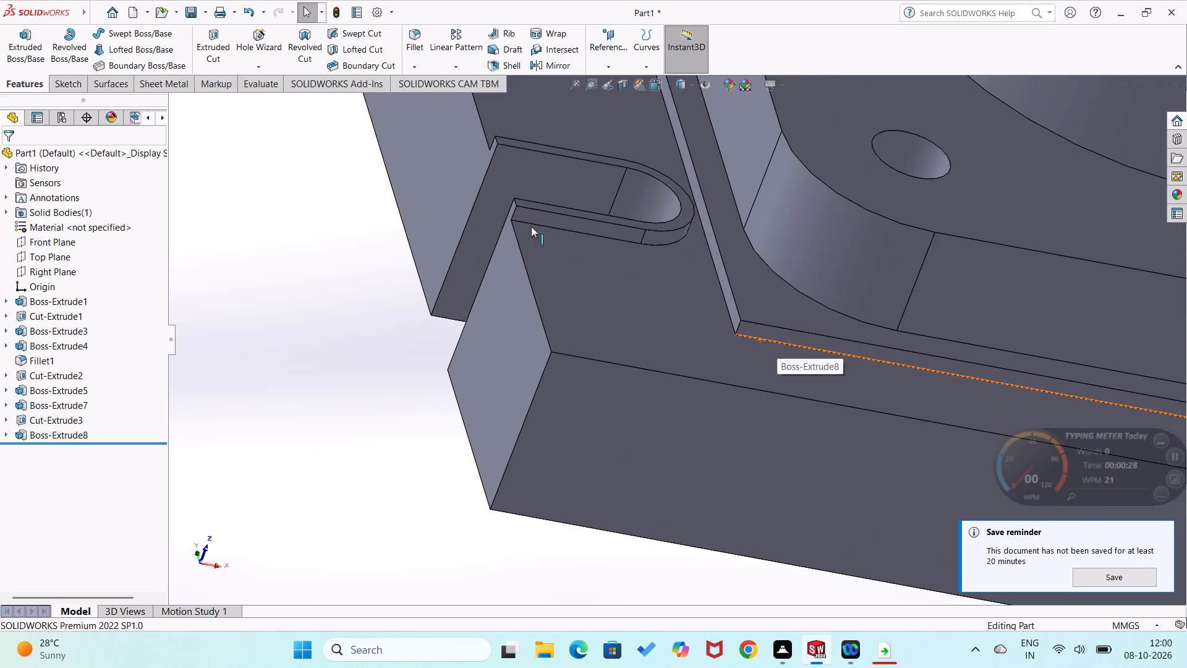
left_click(422, 64)
left_click(426, 81)
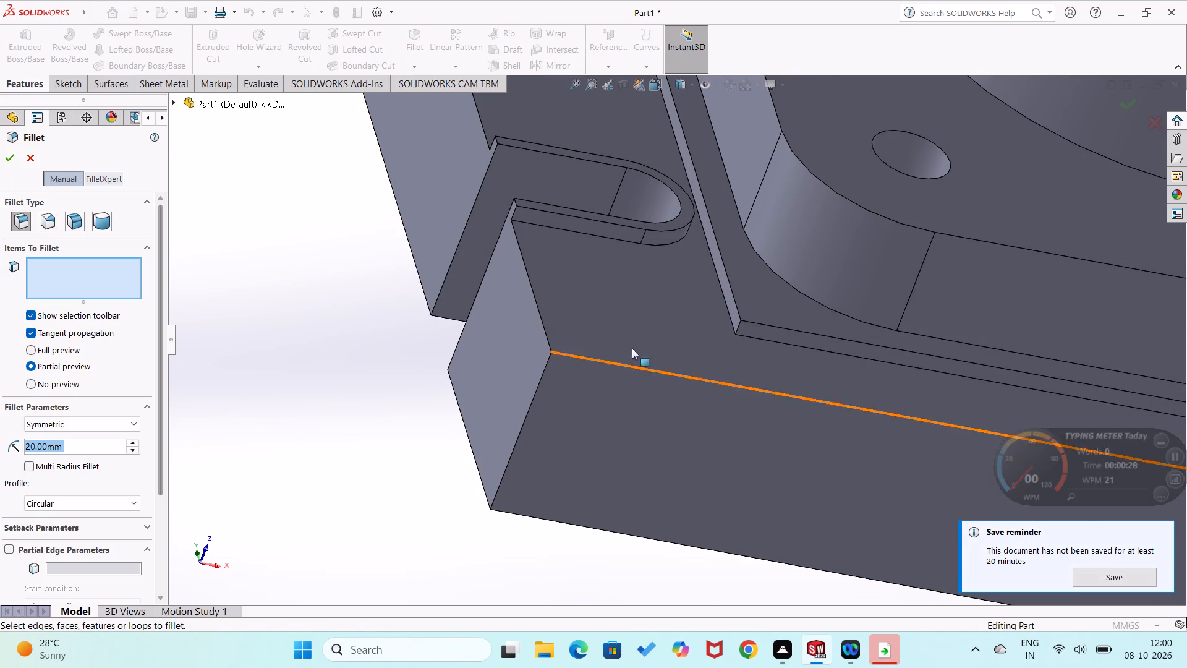
left_click(737, 330)
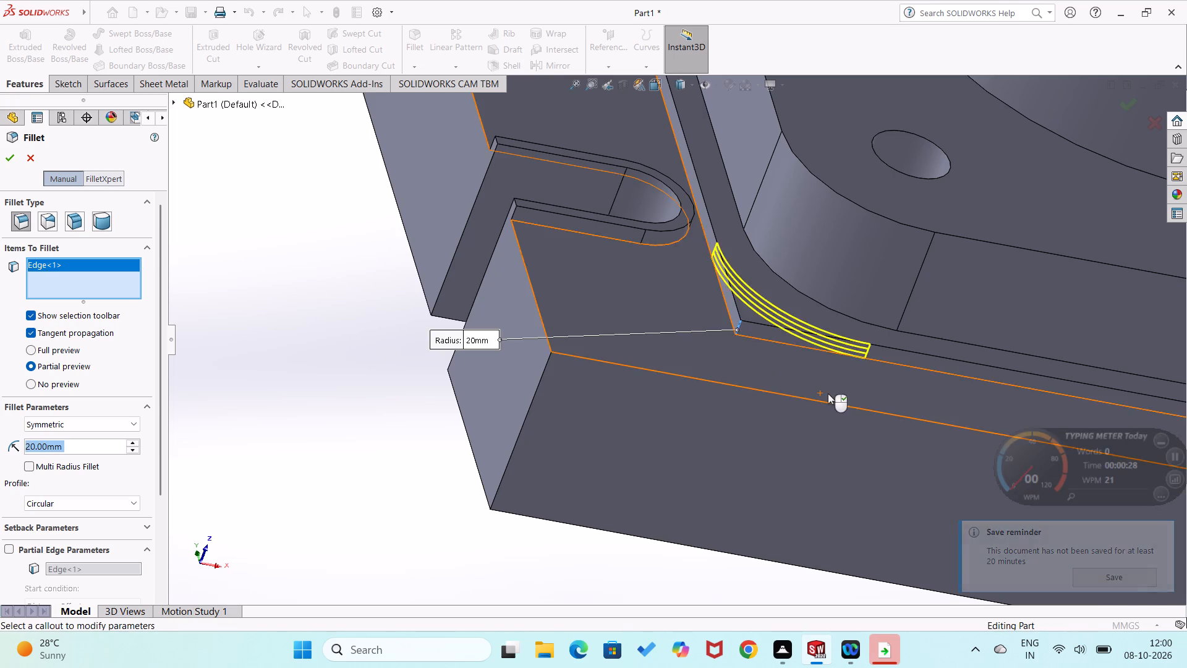
scroll(828, 393, "up", 3)
scroll(883, 377, "up", 1)
scroll(1015, 397, "up", 3)
scroll(940, 354, "down", 4)
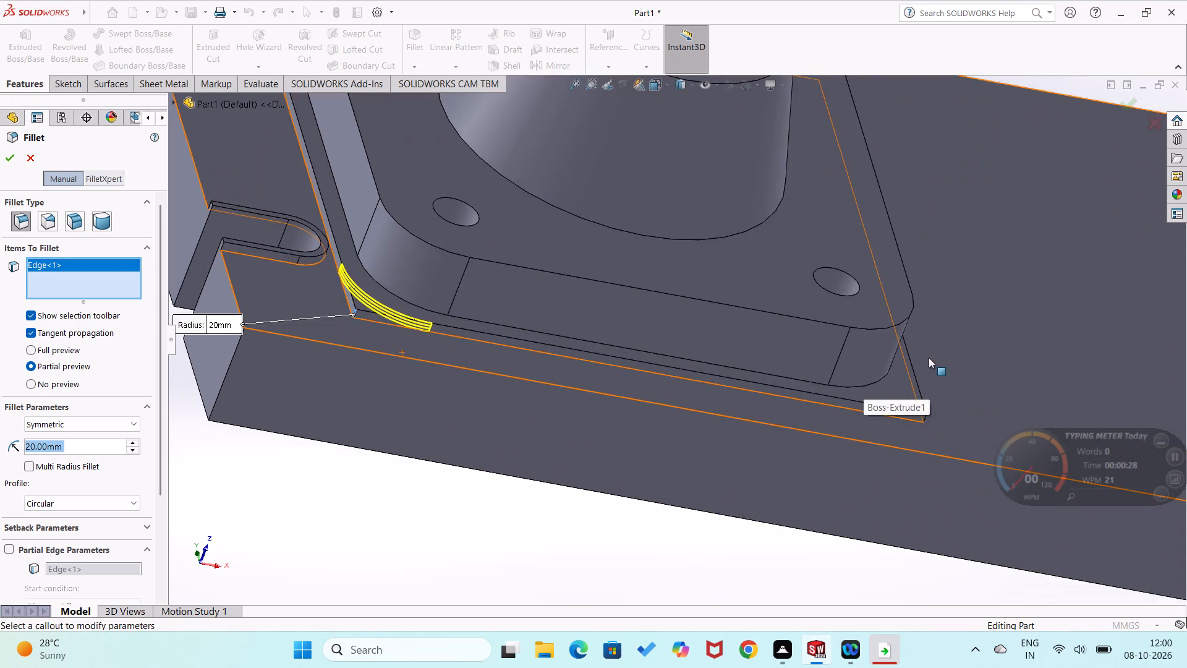
scroll(925, 366, "down", 4)
scroll(846, 433, "down", 3)
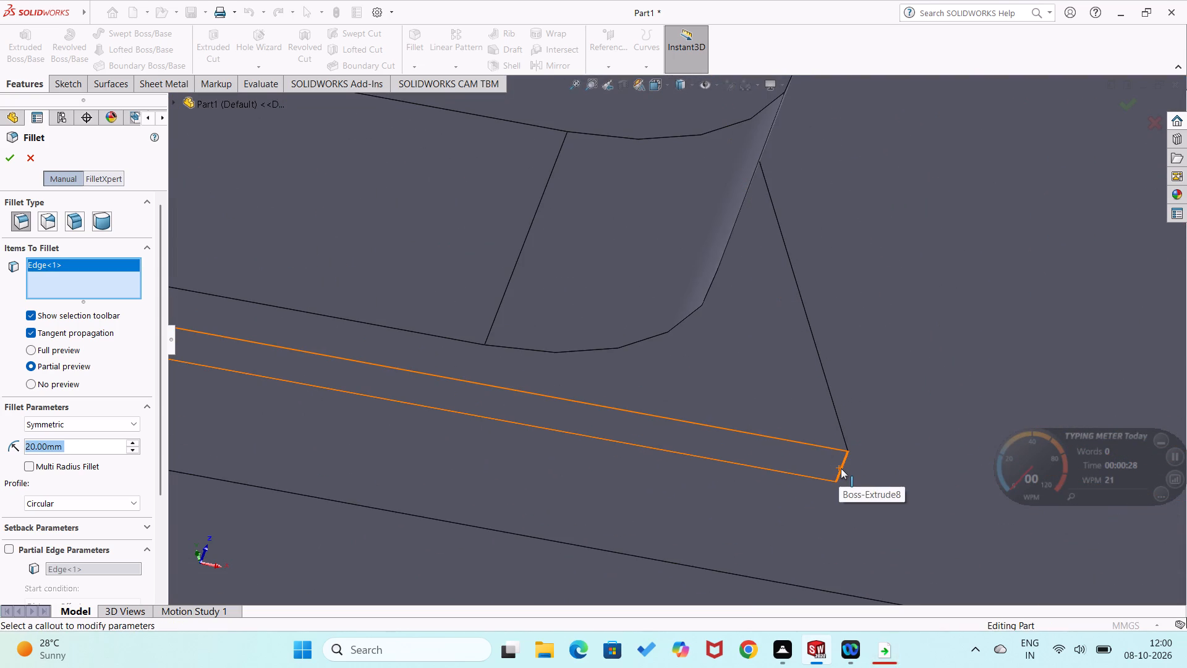
left_click(841, 468)
scroll(862, 440, "up", 4)
scroll(788, 299, "up", 2)
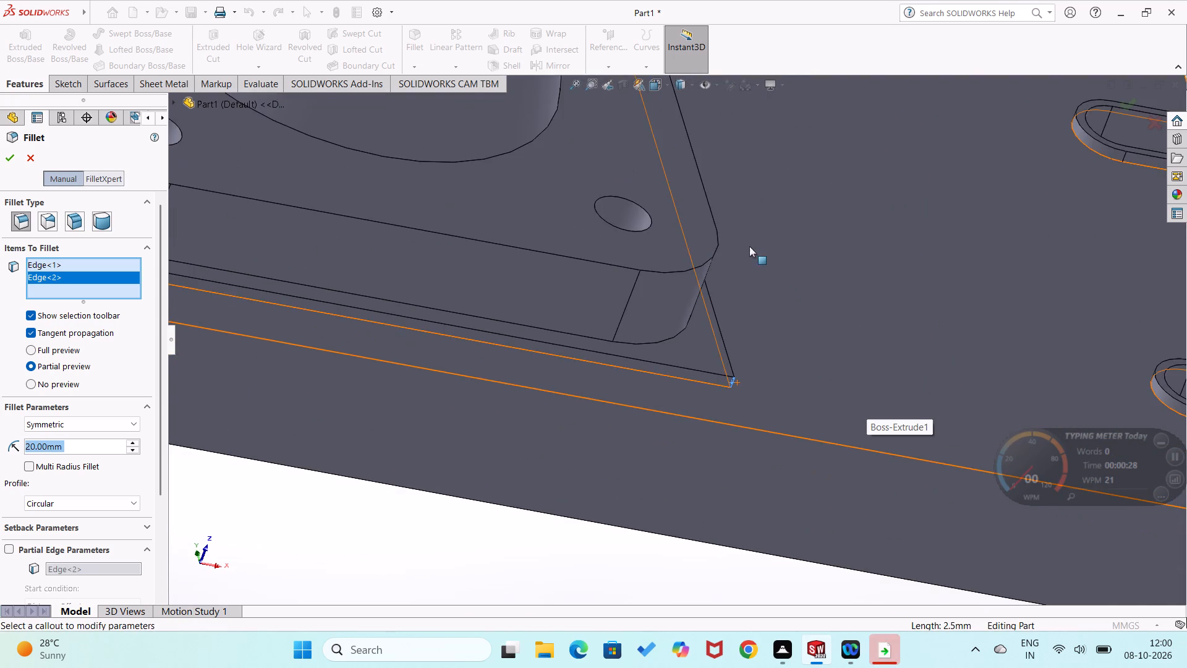
scroll(739, 225, "up", 3)
scroll(697, 162, "down", 4)
middle_click_drag(667, 205, 594, 520)
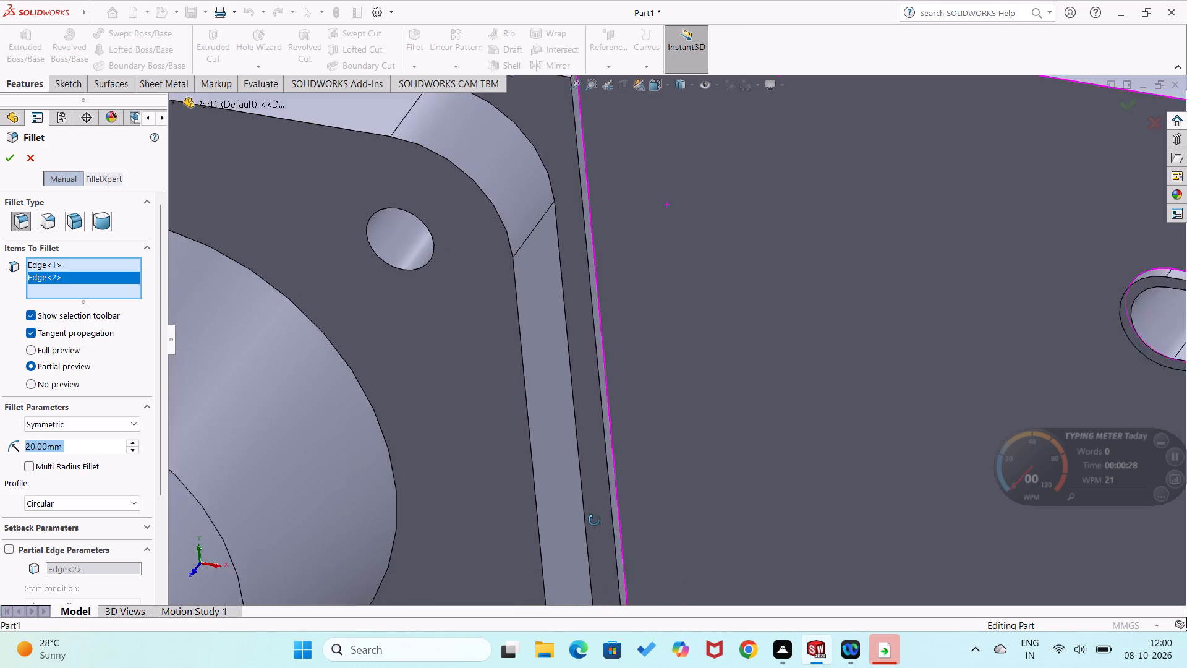
middle_click_drag(594, 520, 593, 521)
scroll(613, 254, "up", 3)
scroll(595, 192, "down", 9)
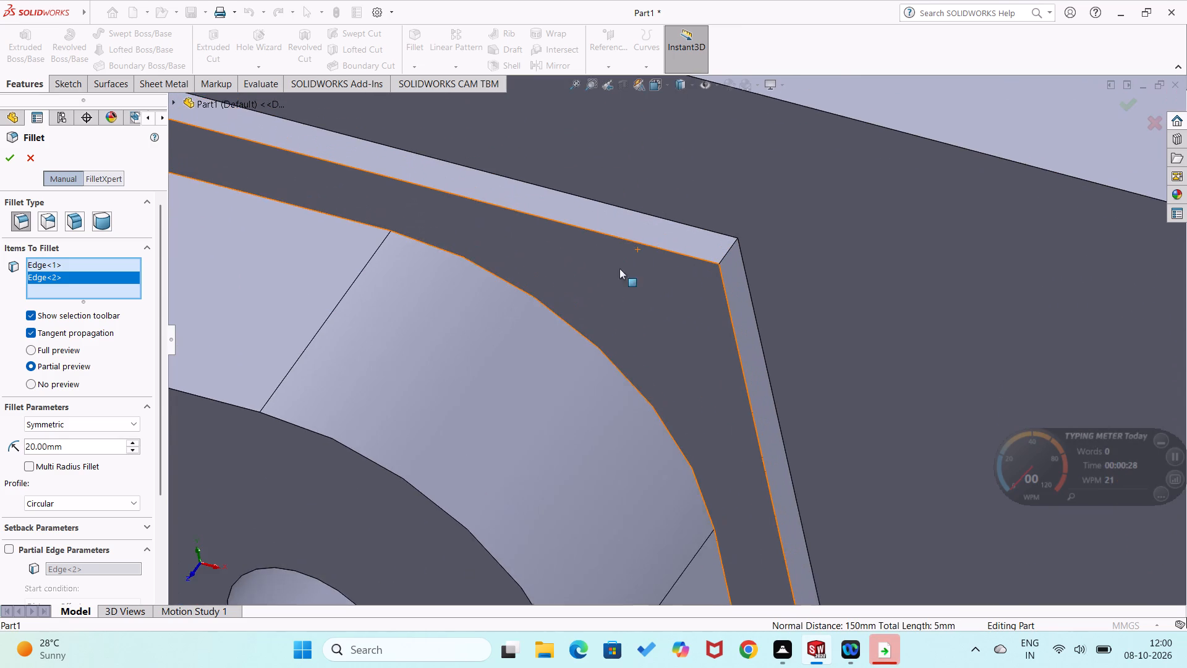
scroll(701, 278, "down", 5)
left_click(749, 244)
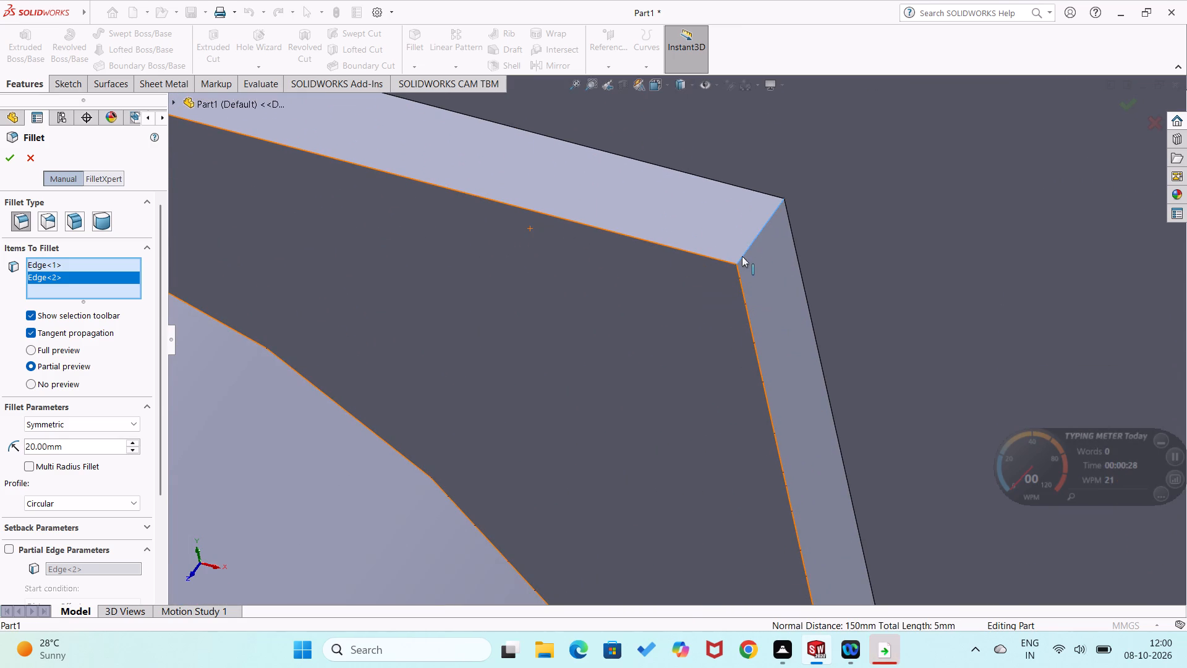
scroll(563, 312, "up", 7)
scroll(328, 241, "up", 6)
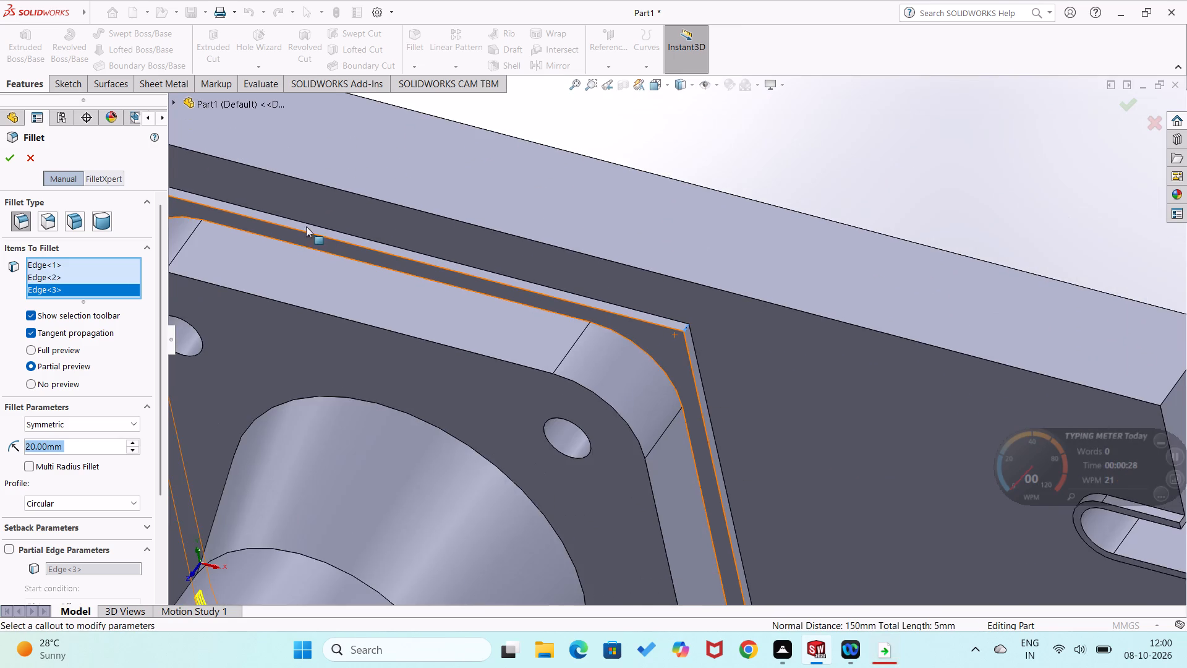
scroll(268, 213, "down", 11)
scroll(359, 281, "down", 4)
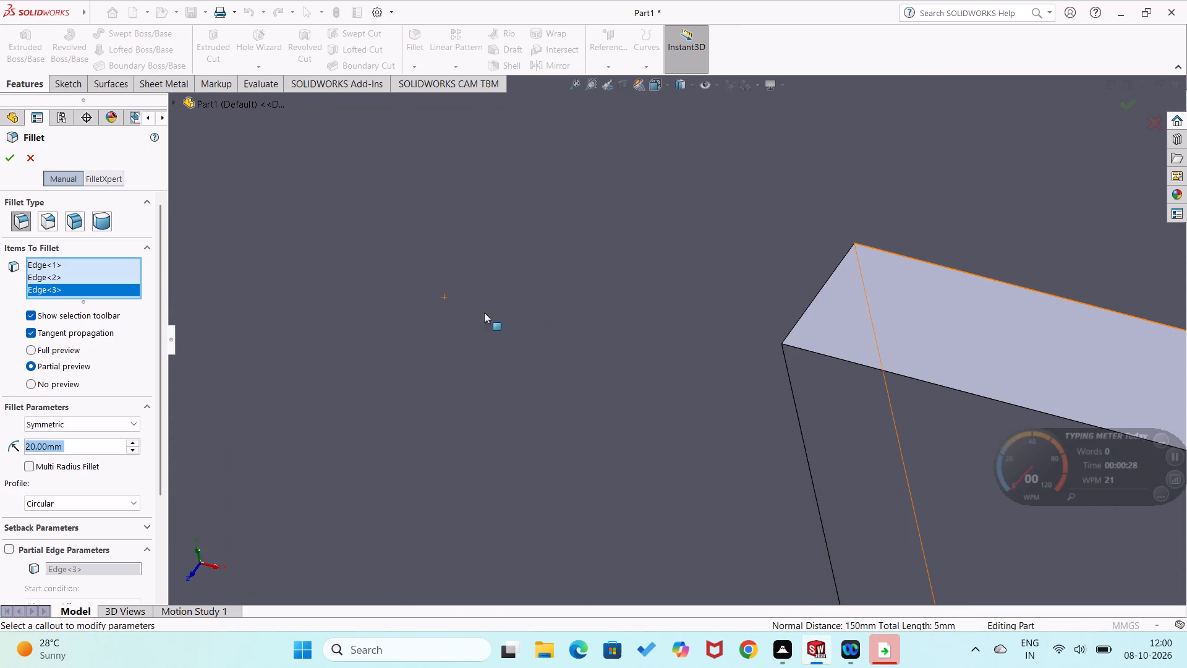
left_click(797, 324)
left_click(3, 156)
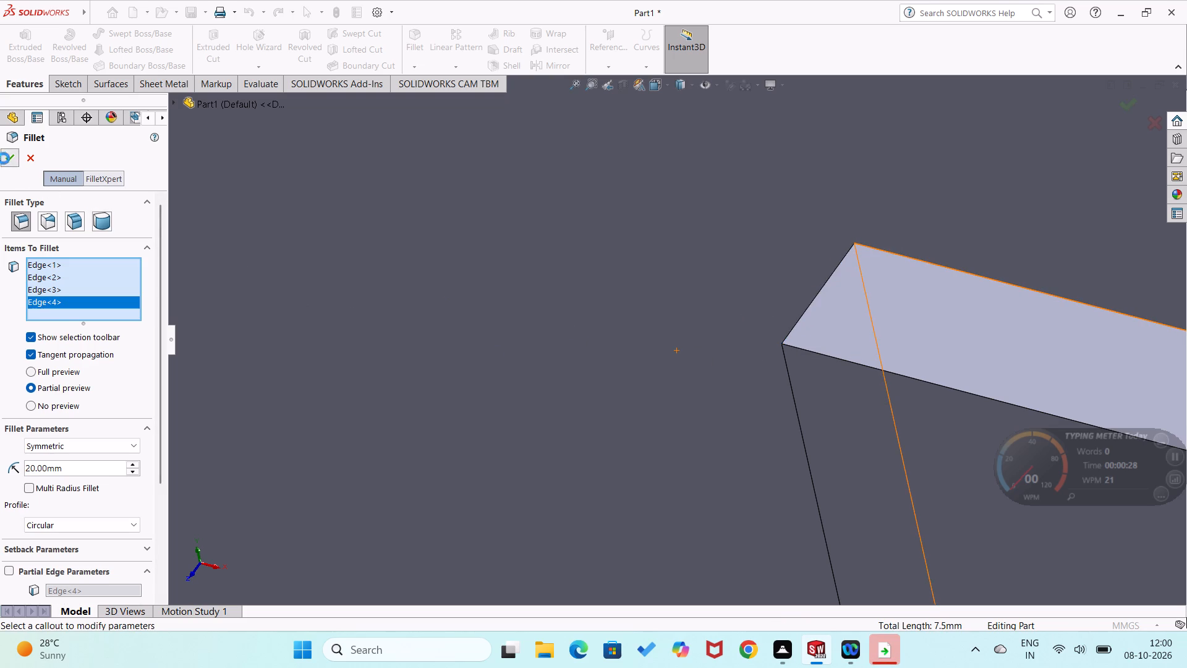
Open a new sketch on the top face of the square boss.
scroll(421, 319, "up", 4)
scroll(529, 348, "up", 4)
scroll(605, 387, "up", 3)
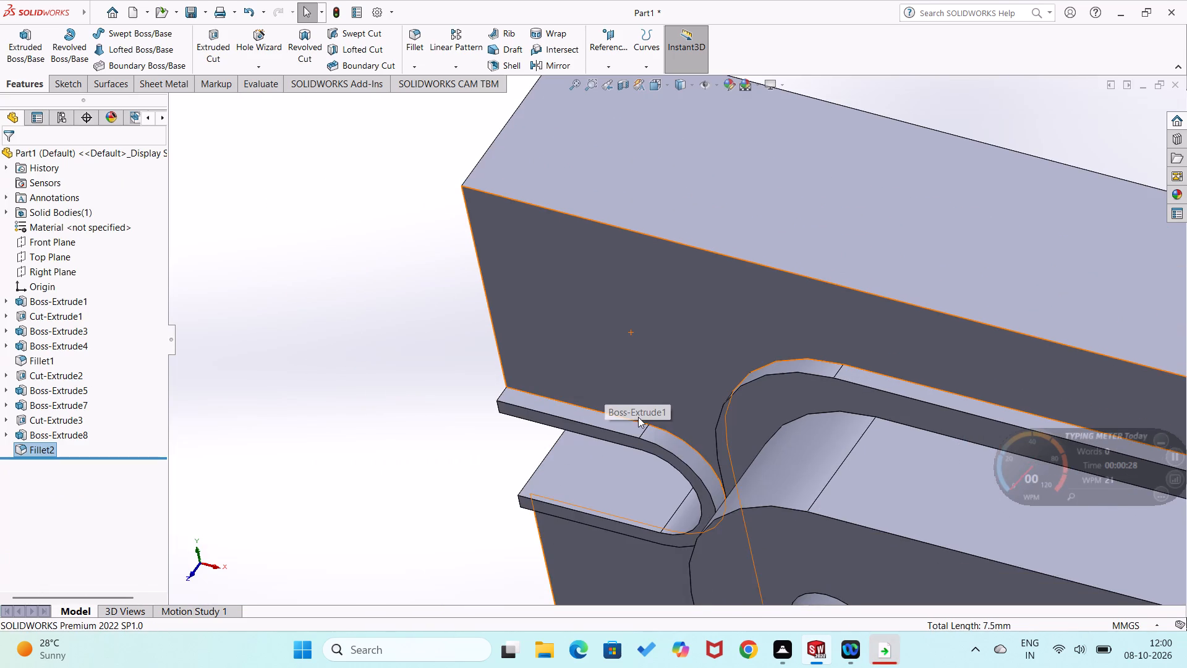
scroll(639, 417, "up", 3)
middle_click_drag(726, 479, 814, 311)
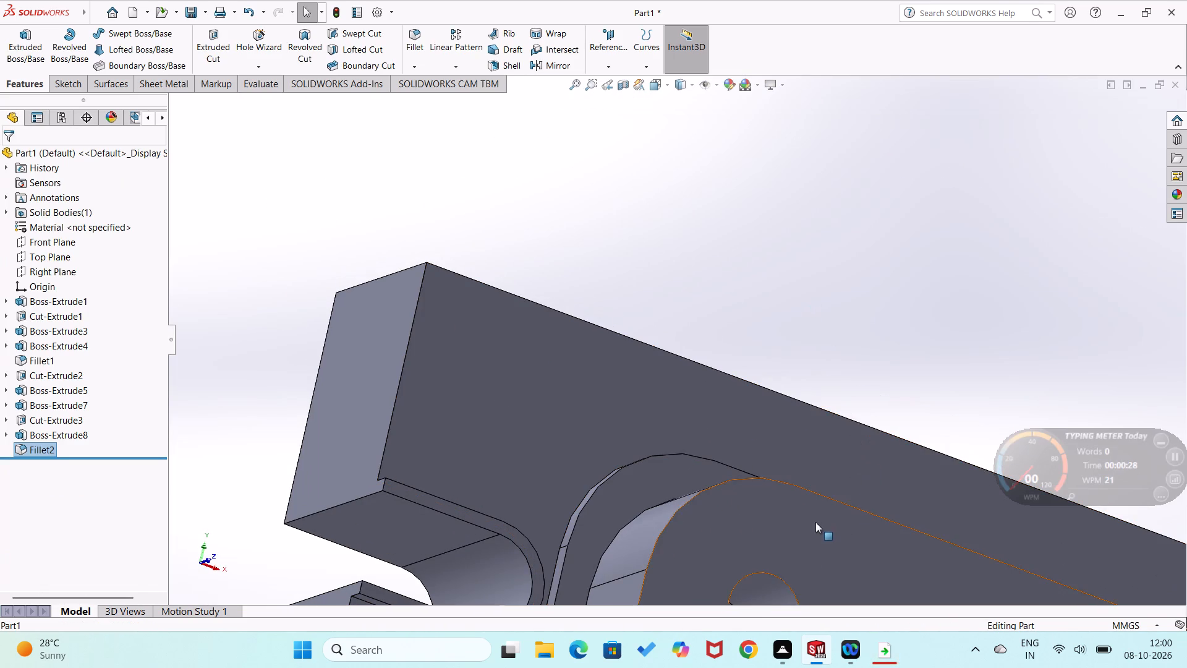
right_click(815, 522)
left_click(844, 366)
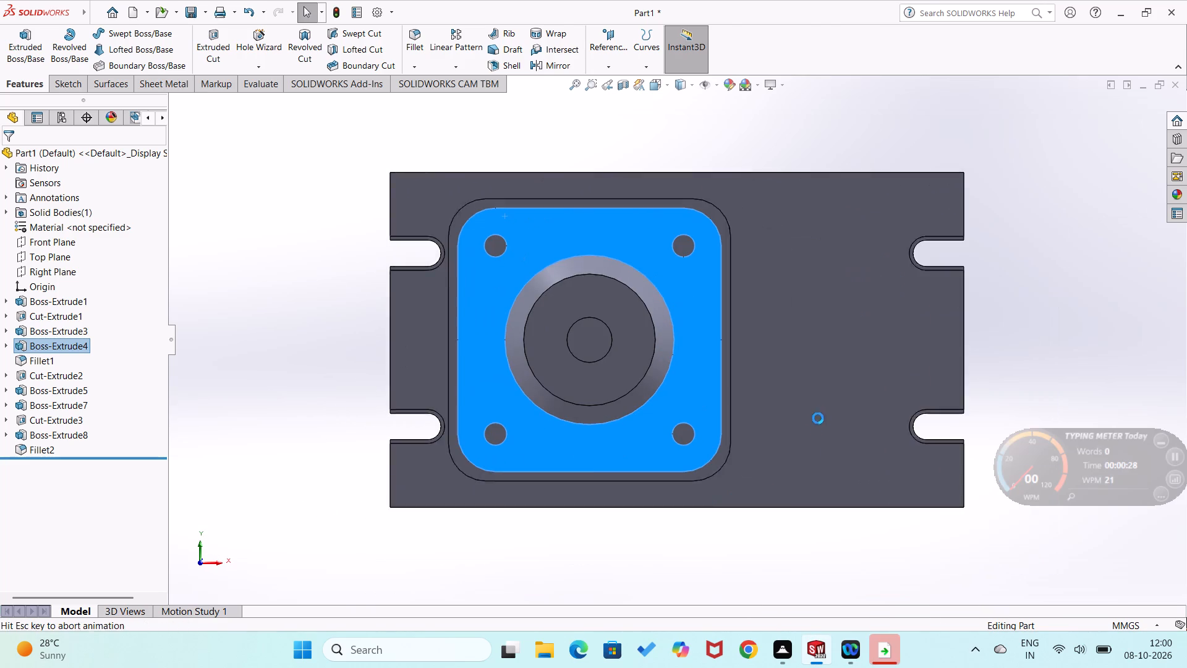
left_click(315, 450)
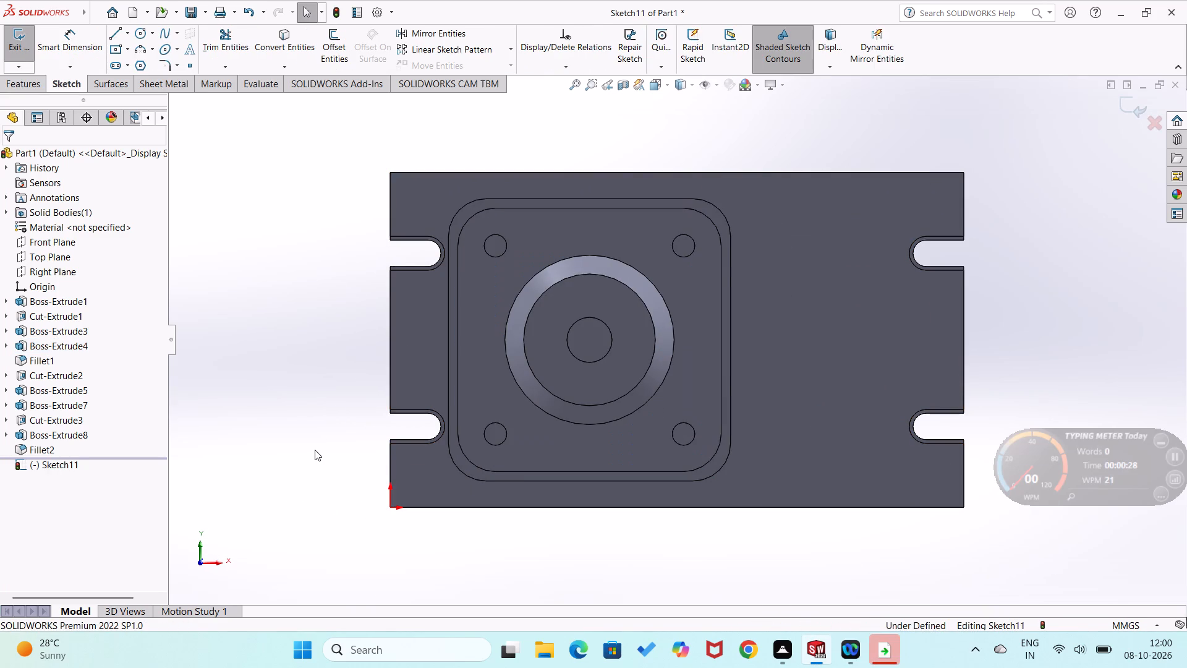
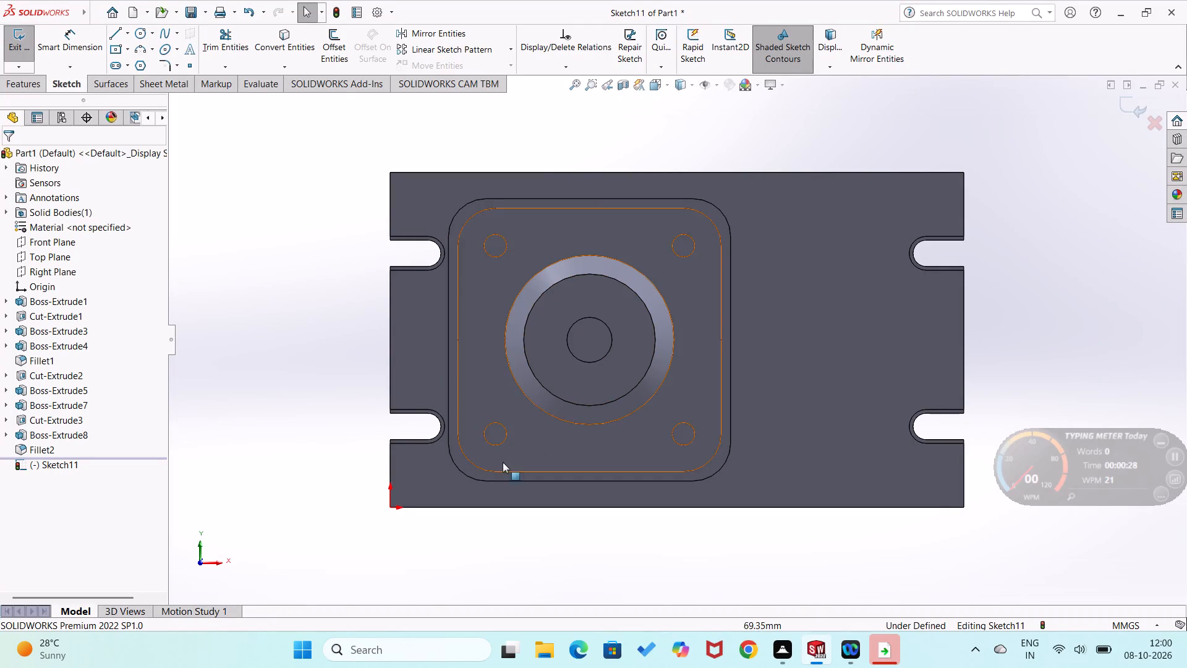
Exit the empty sketch on the top face of the square boss.
left_click(10, 46)
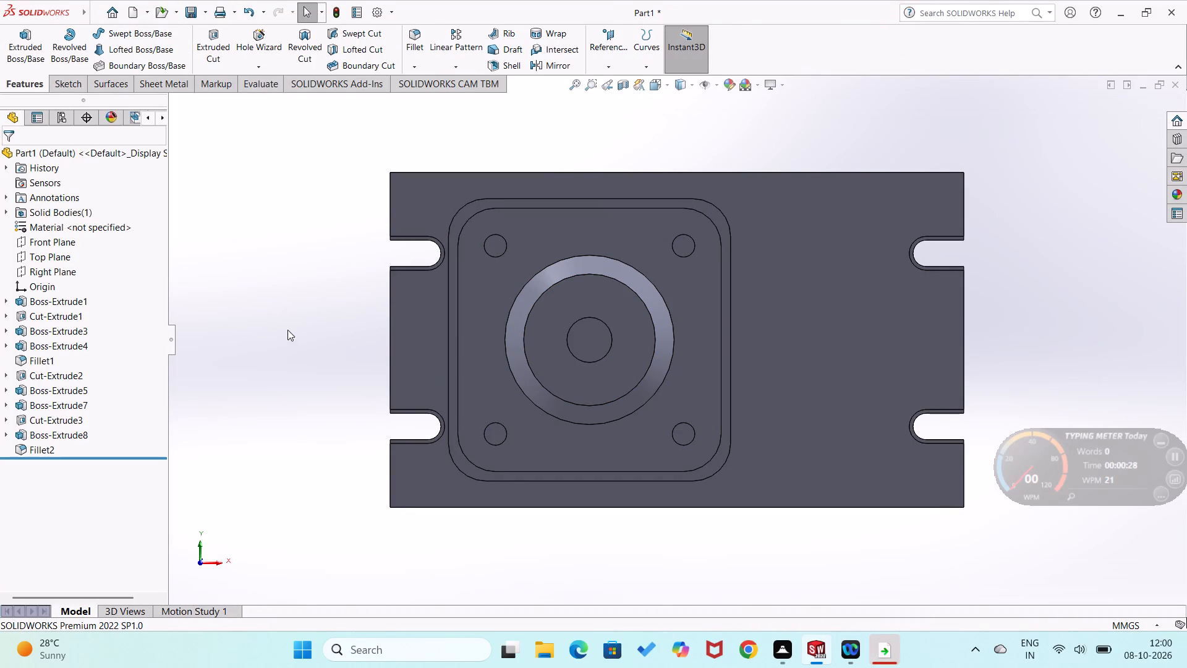
Create a reference plane offset 15 mm from the holed cylinder's top face, flipped downward into the cylinder.
middle_click_drag(292, 391, 317, 306)
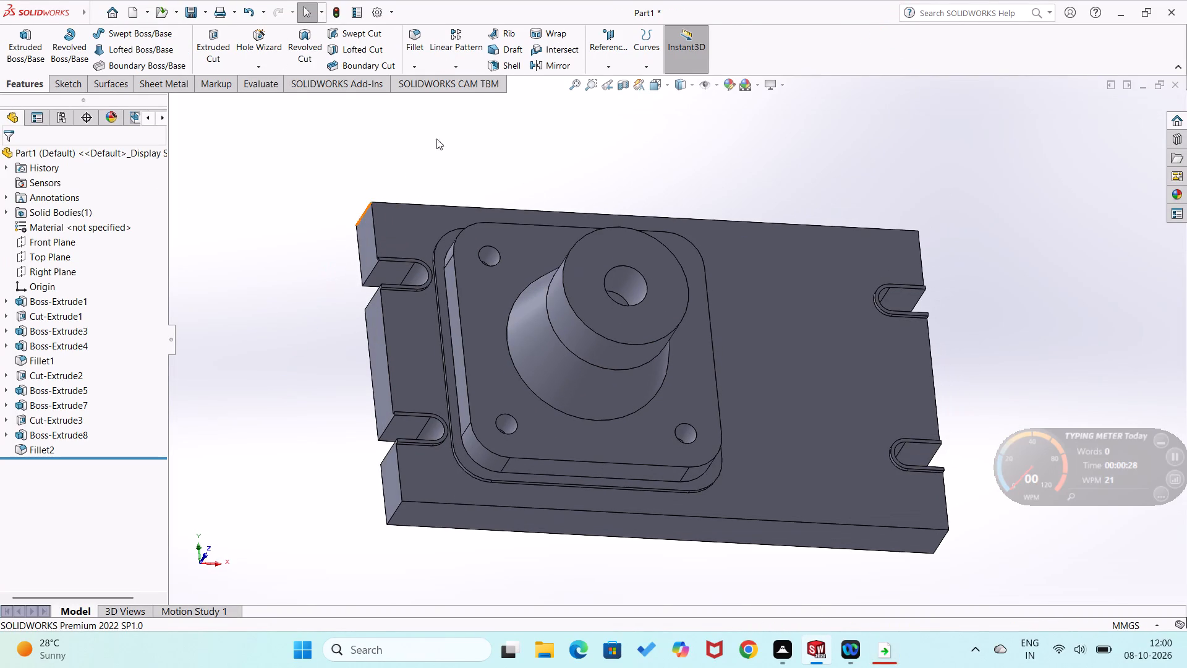
left_click(619, 68)
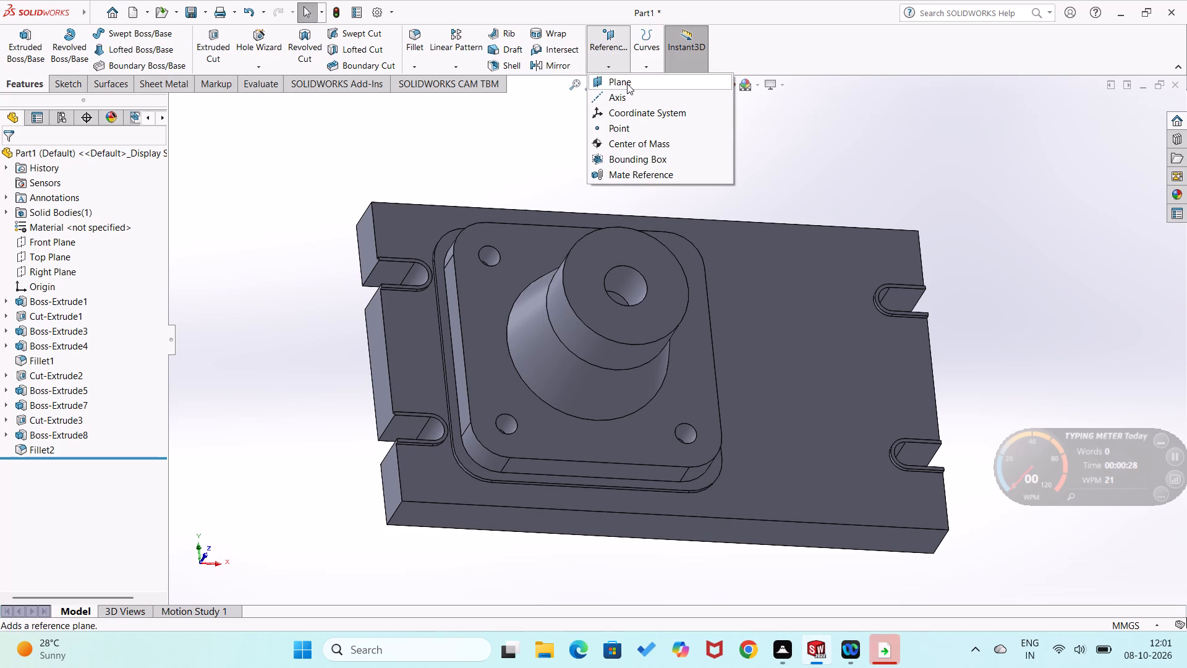
left_click(627, 83)
left_click(605, 251)
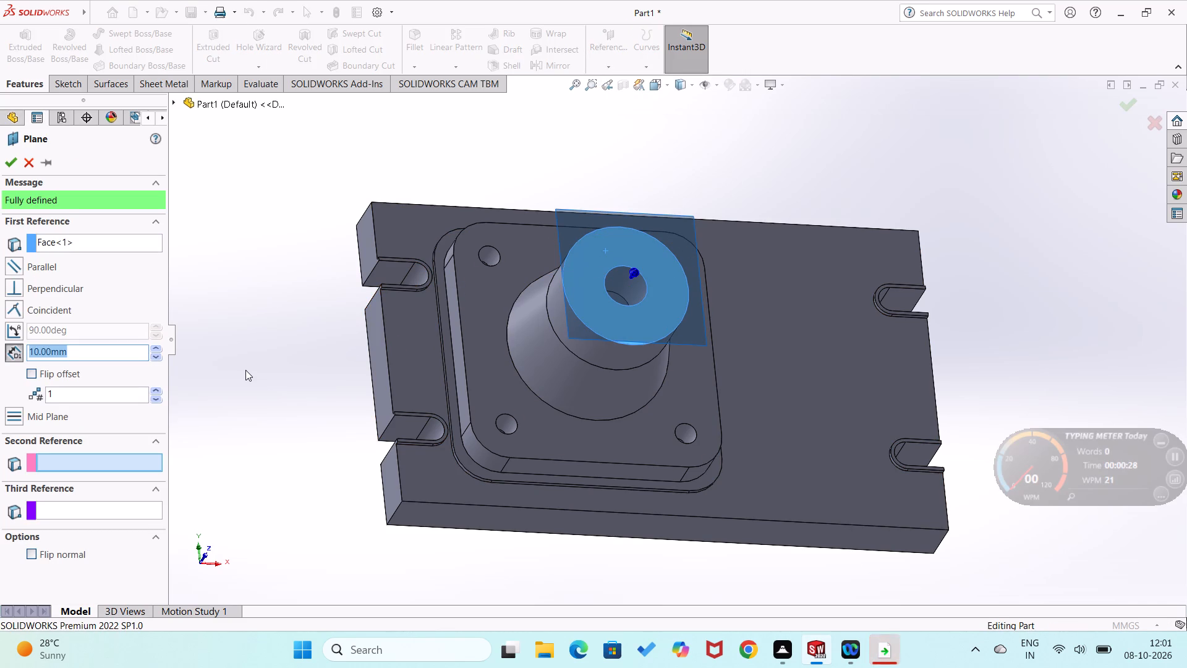
type("15")
key("Return")
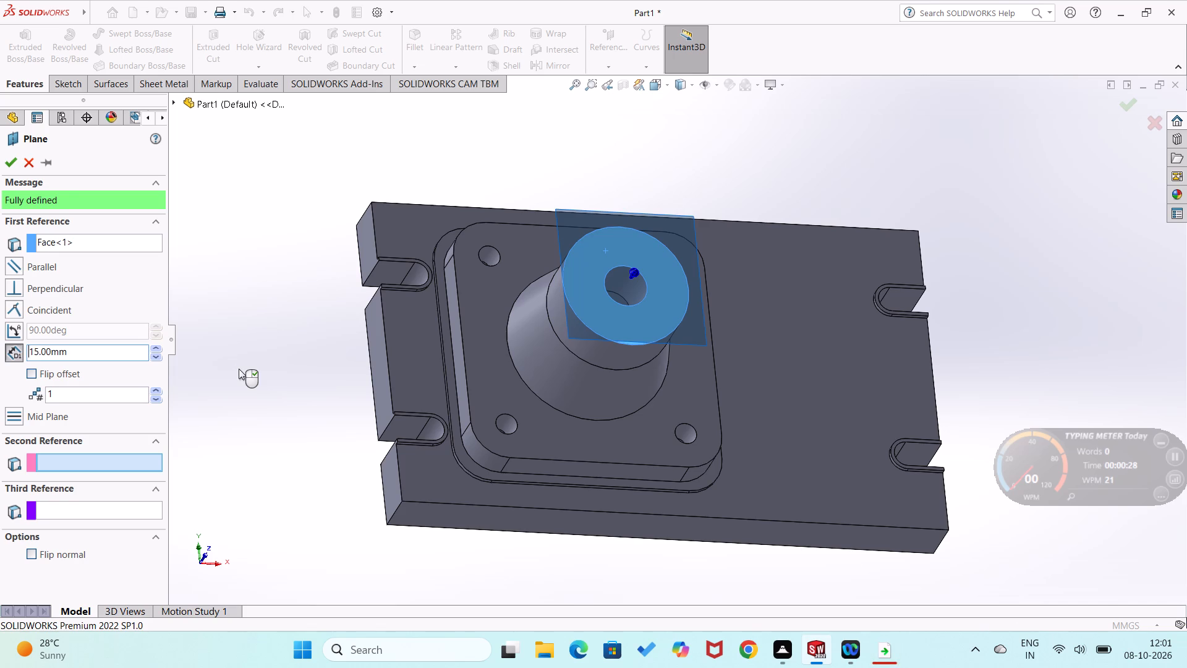
left_click(28, 374)
middle_click_drag(209, 439, 252, 336)
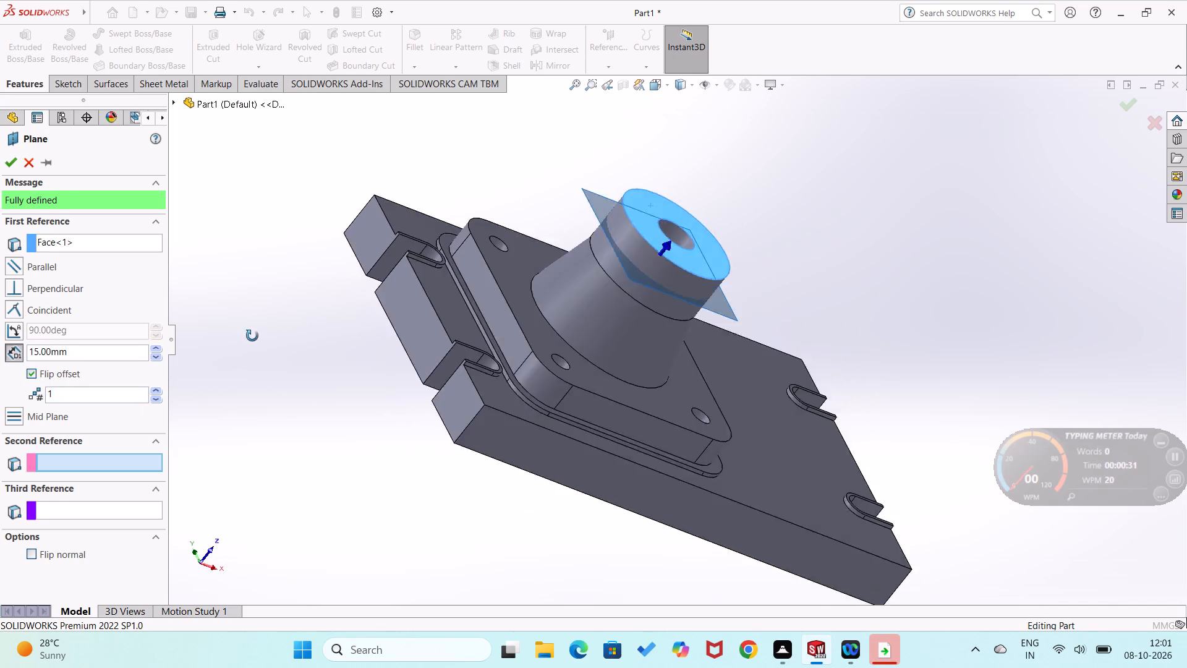
middle_click_drag(252, 336, 251, 285)
scroll(251, 285, "up", 1)
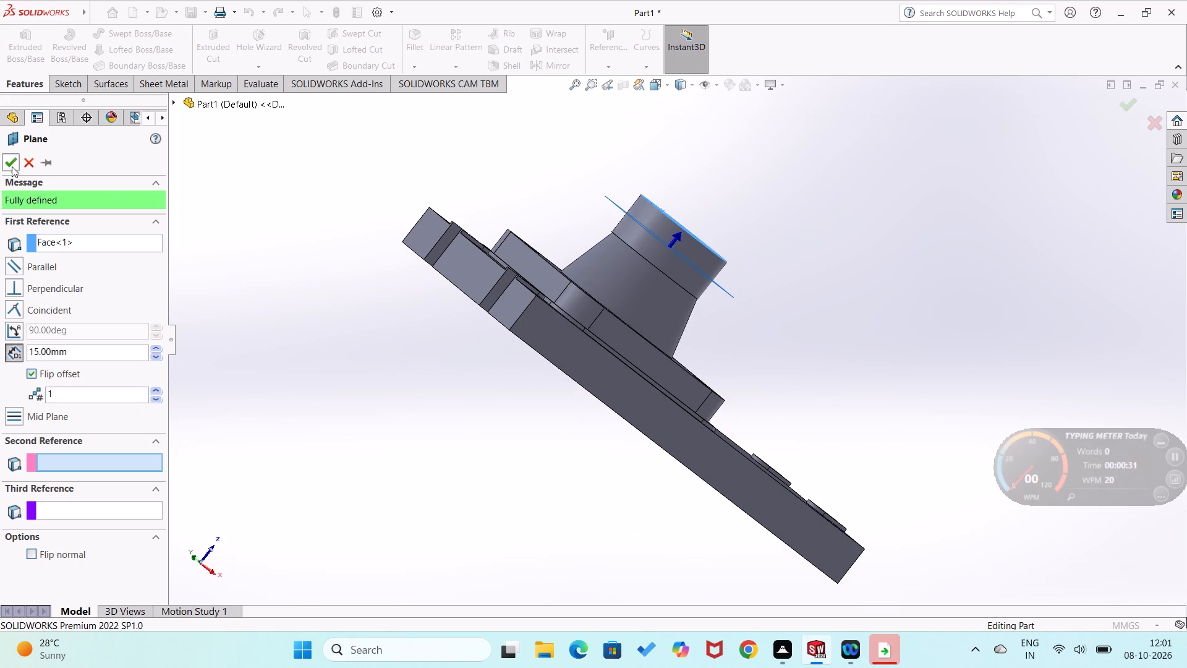
left_click(12, 166)
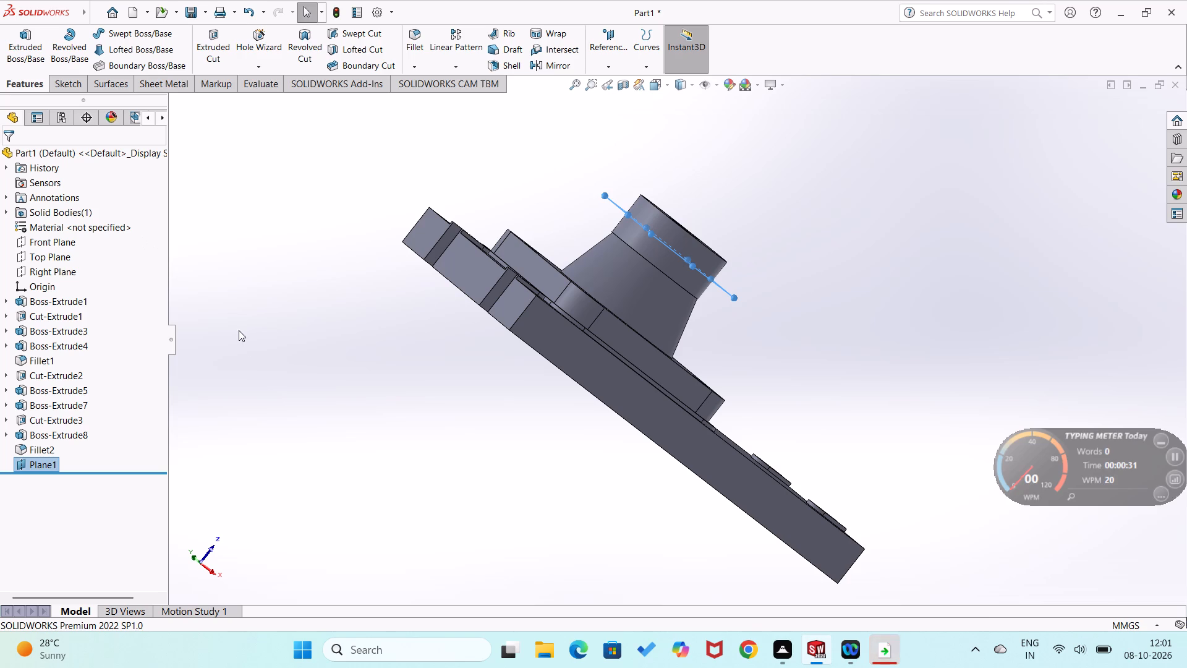
left_click(250, 353)
Open a new sketch on the offset reference plane inside the cylinder.
middle_click_drag(323, 372, 253, 485)
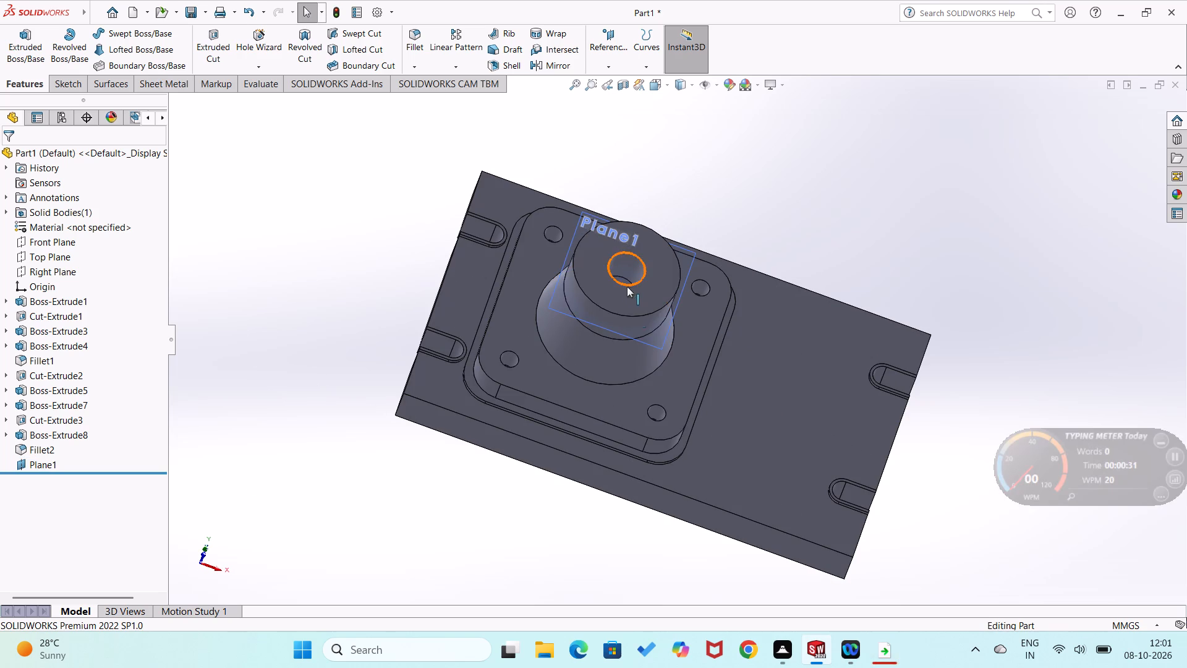
right_click(643, 341)
left_click(671, 323)
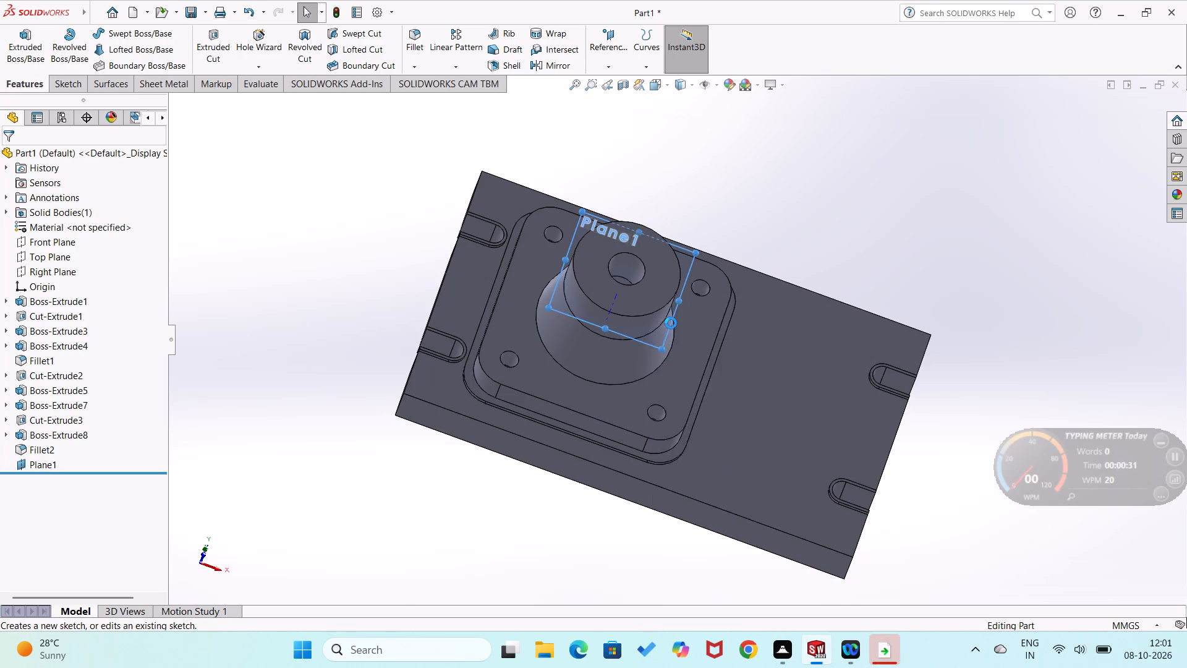
left_click(291, 260)
Sketch a slanted line about 100 mm long across the round boss, descending to the right and passing just above its centre.
scroll(291, 260, "down", 2)
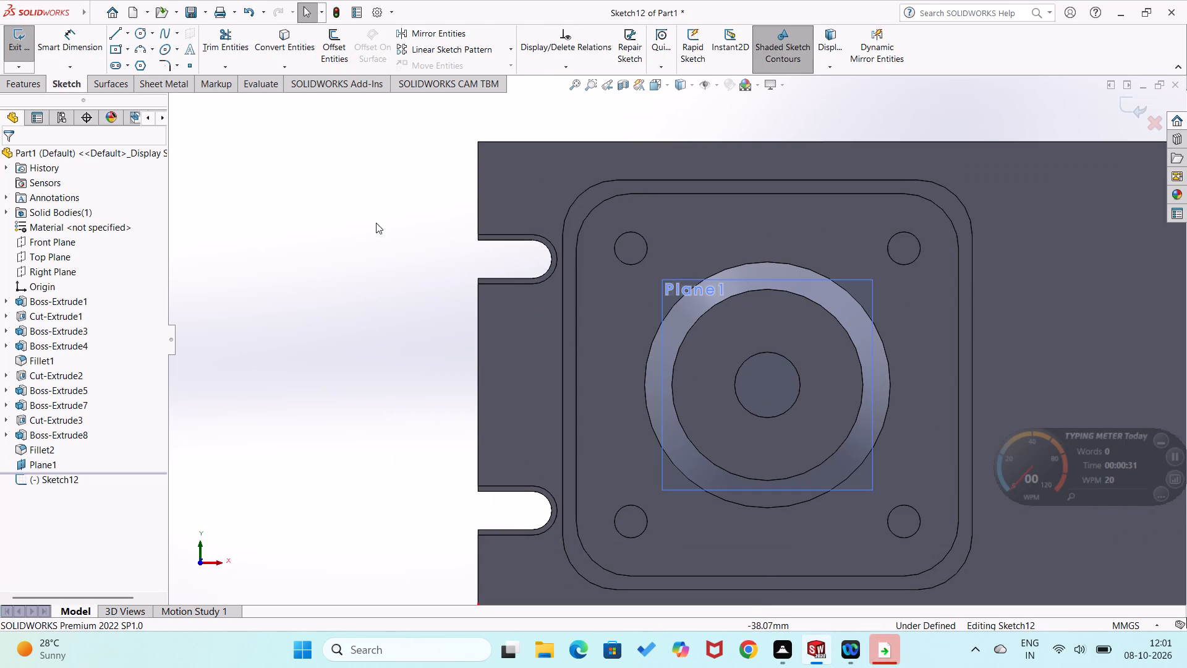
right_click_drag(376, 223, 297, 220)
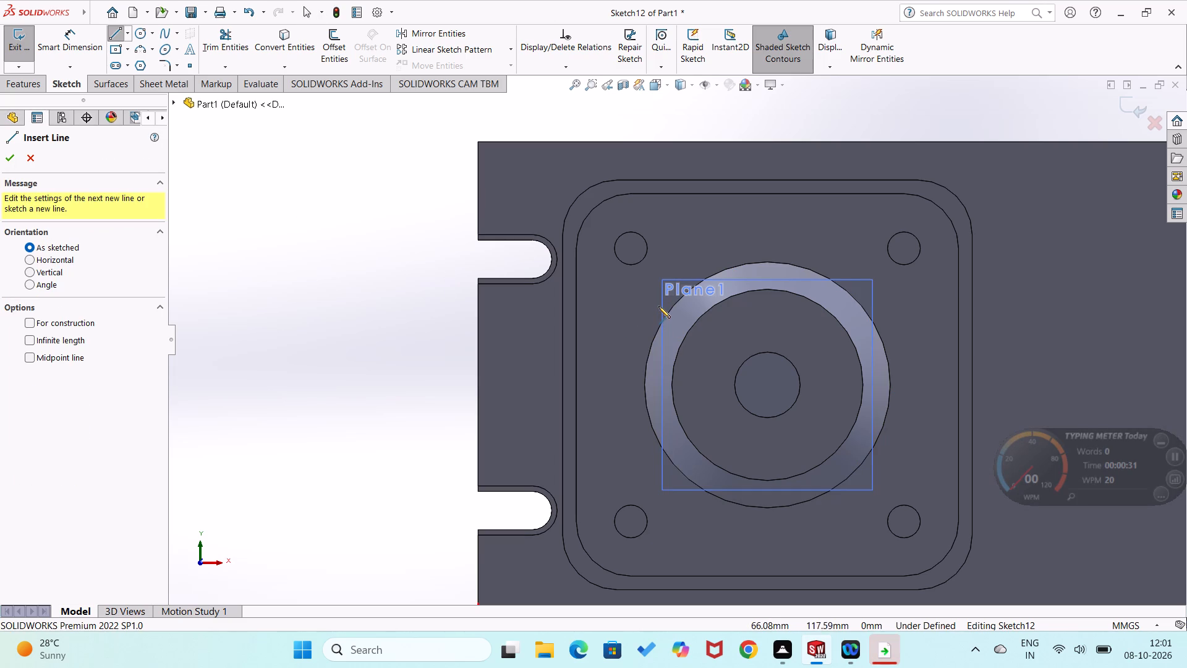
left_click(653, 298)
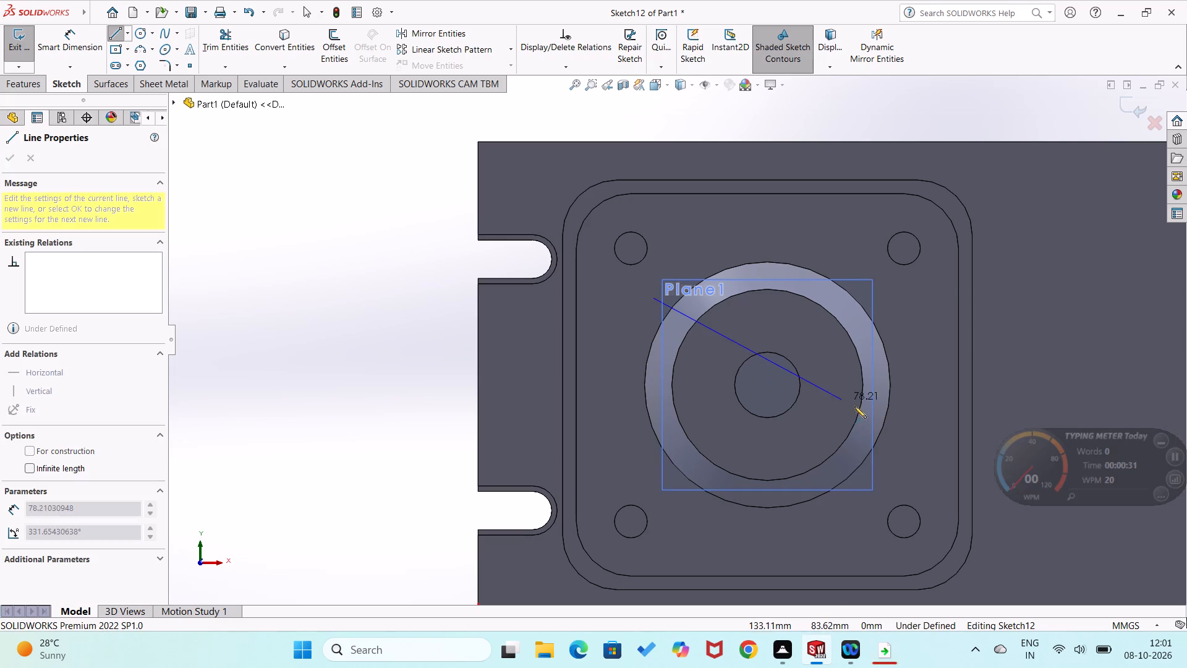
left_click(900, 434)
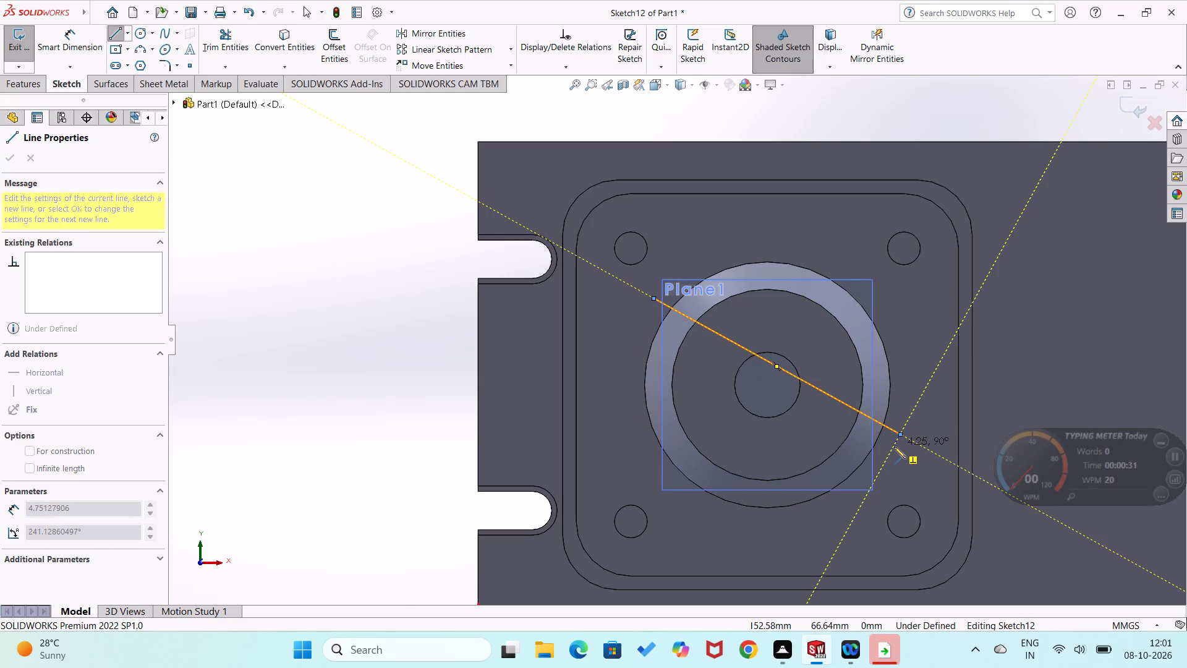
right_click_drag(894, 447, 817, 474)
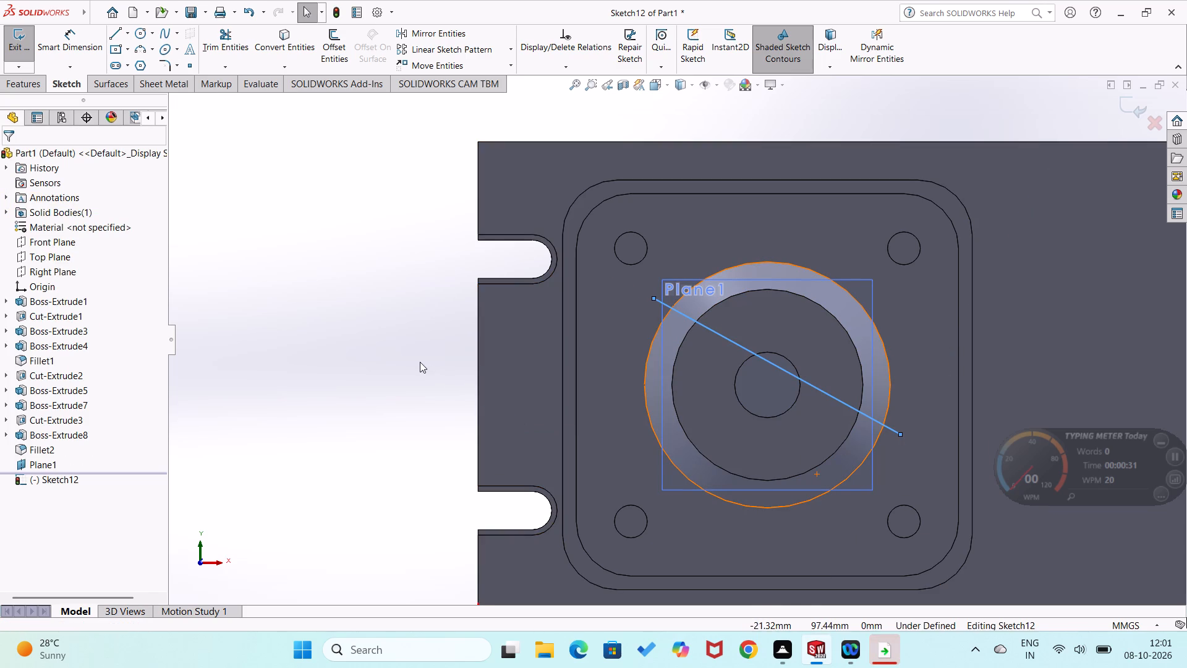
Sketch a line about 61 mm long from the round boss's centre toward the upper left, parallel to the slanted line.
right_click_drag(420, 362, 273, 369)
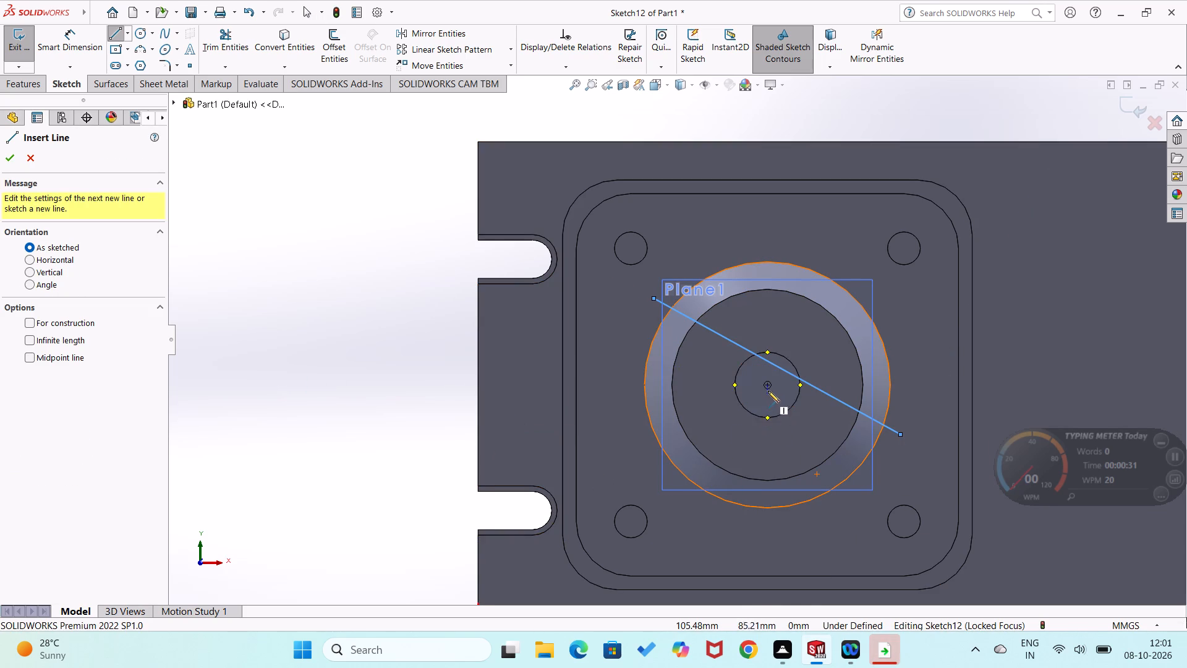
left_click(768, 385)
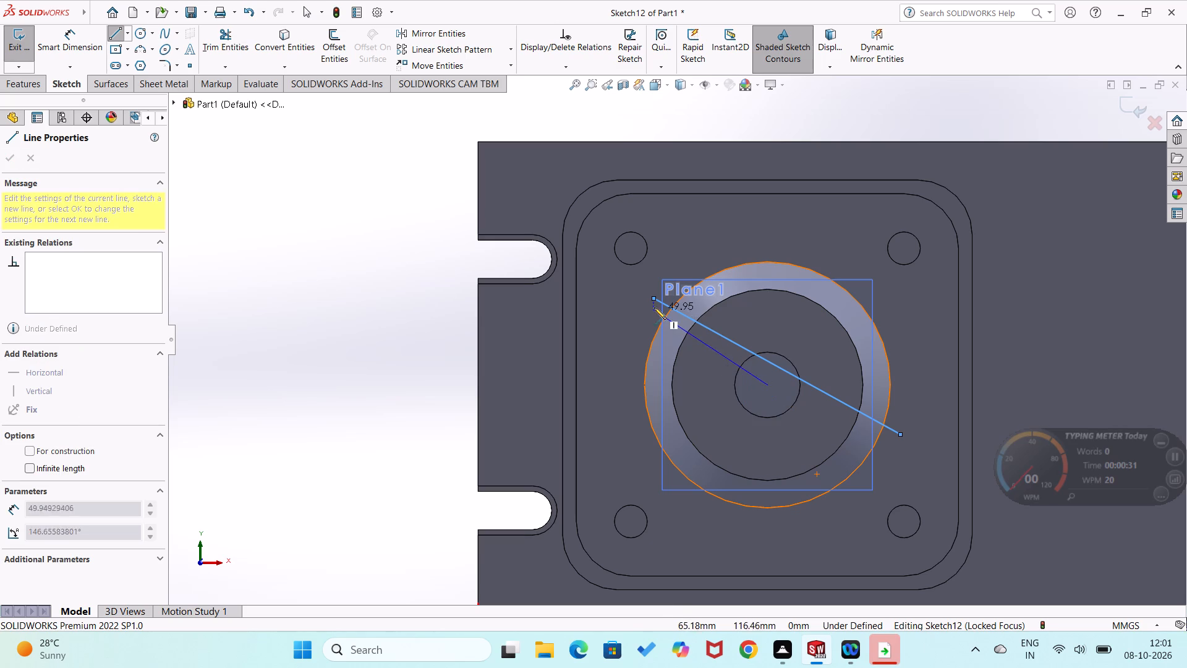
left_click(622, 306)
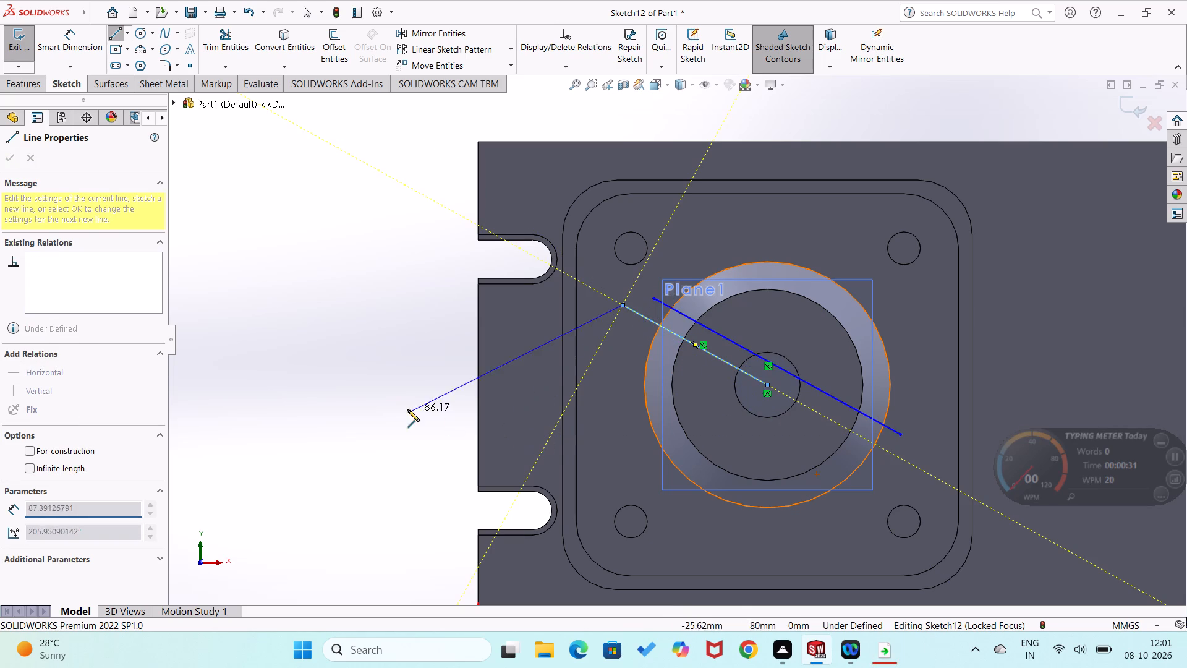
right_click_drag(407, 409, 185, 437)
right_click_drag(264, 384, 195, 427)
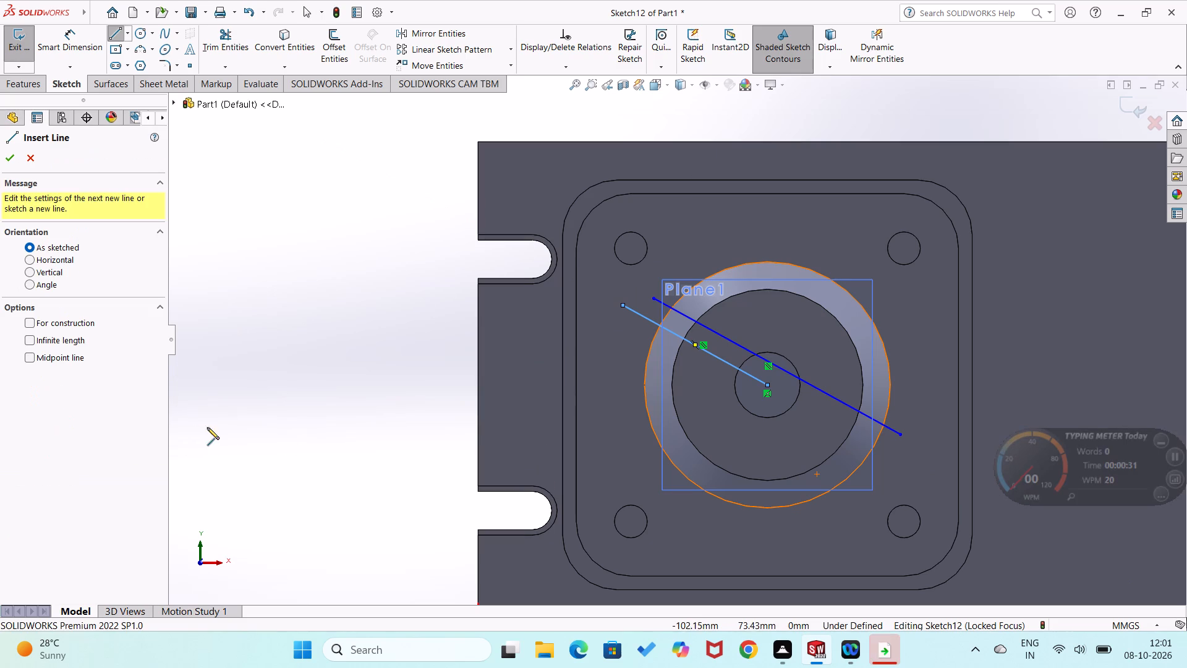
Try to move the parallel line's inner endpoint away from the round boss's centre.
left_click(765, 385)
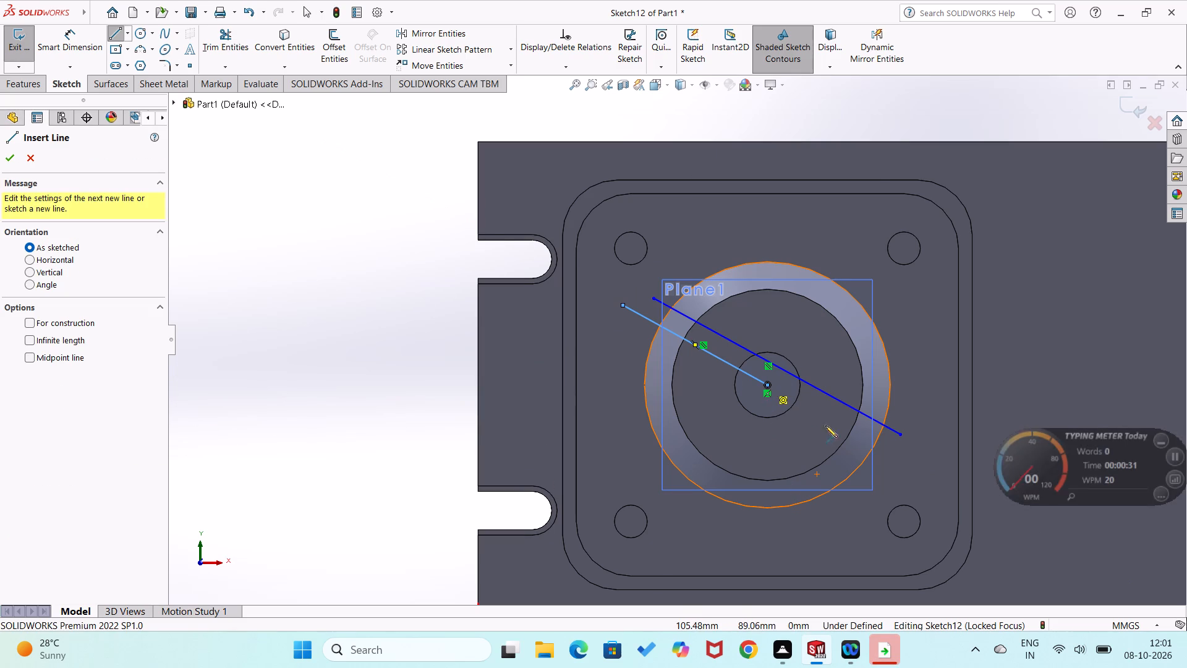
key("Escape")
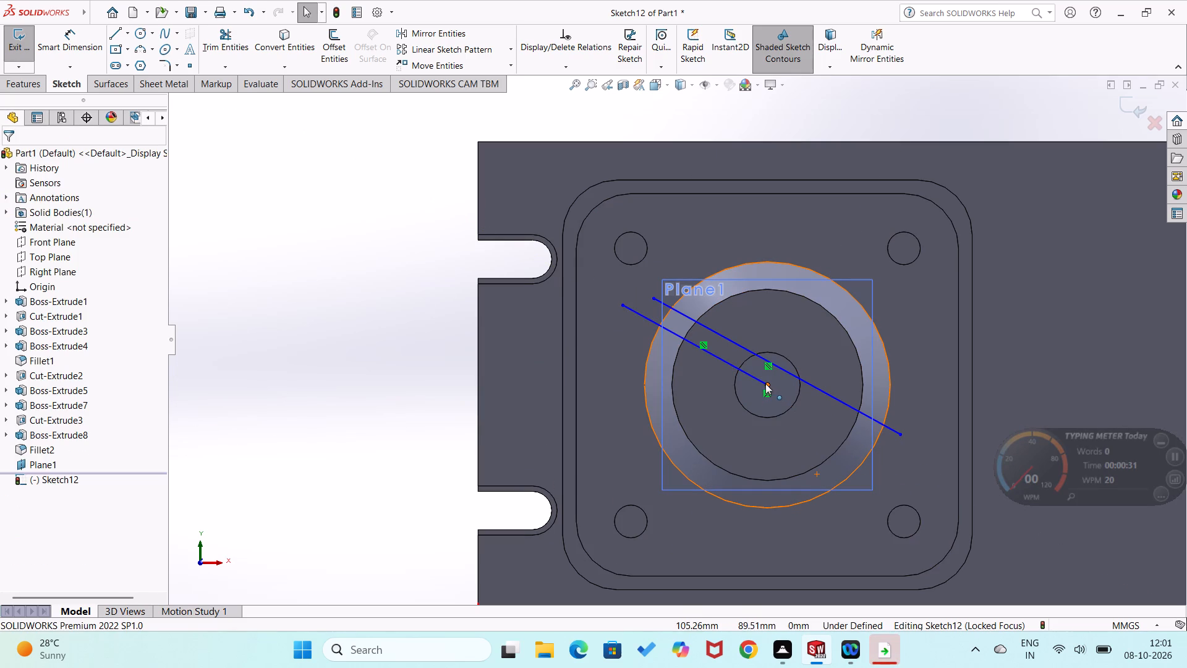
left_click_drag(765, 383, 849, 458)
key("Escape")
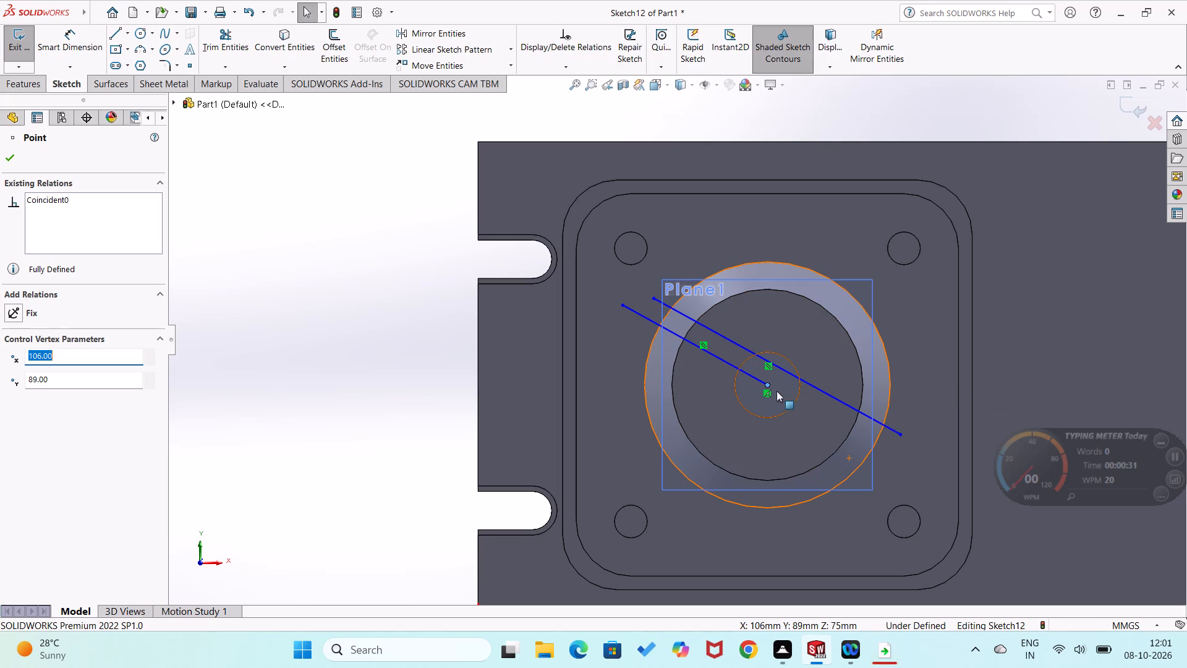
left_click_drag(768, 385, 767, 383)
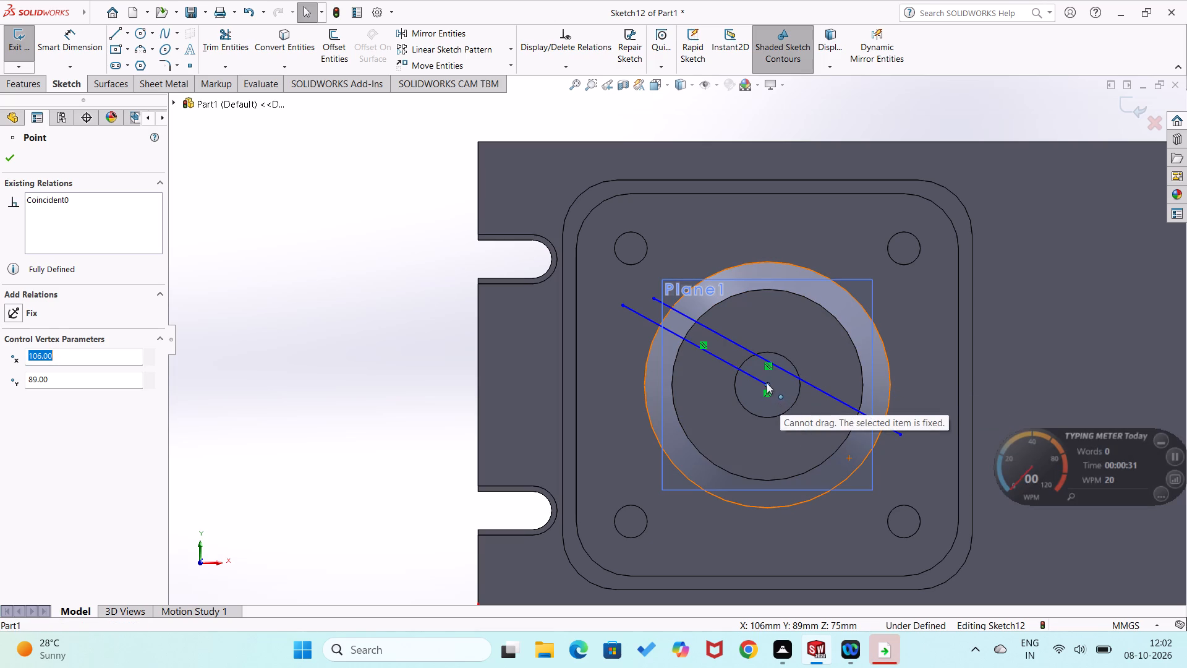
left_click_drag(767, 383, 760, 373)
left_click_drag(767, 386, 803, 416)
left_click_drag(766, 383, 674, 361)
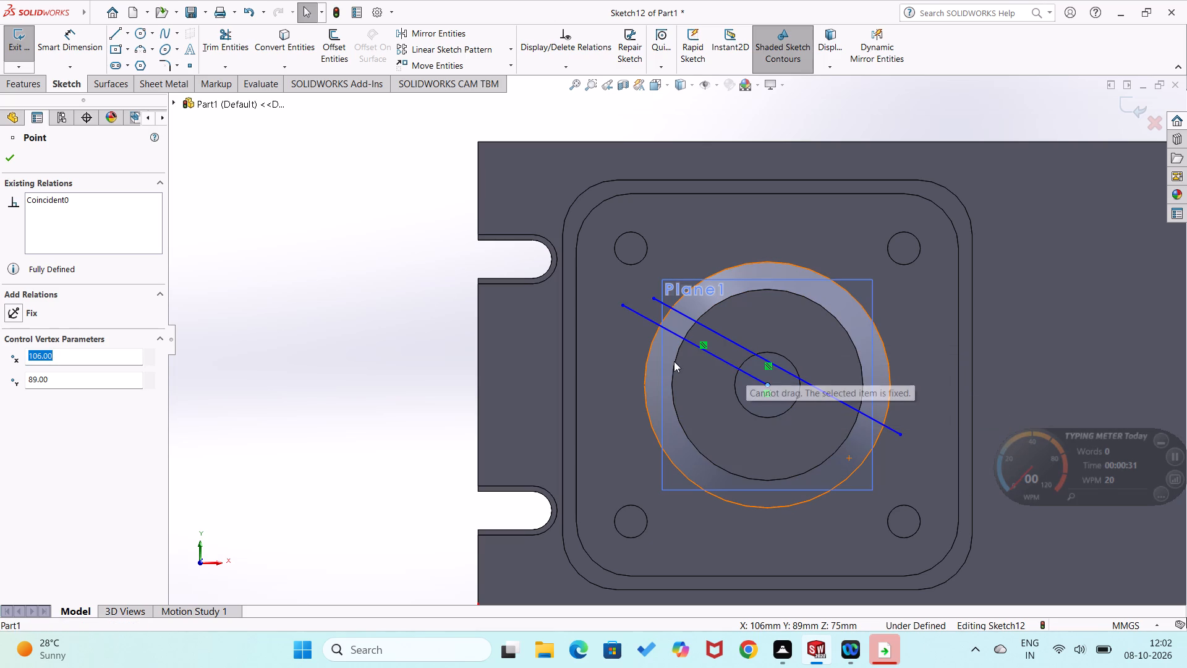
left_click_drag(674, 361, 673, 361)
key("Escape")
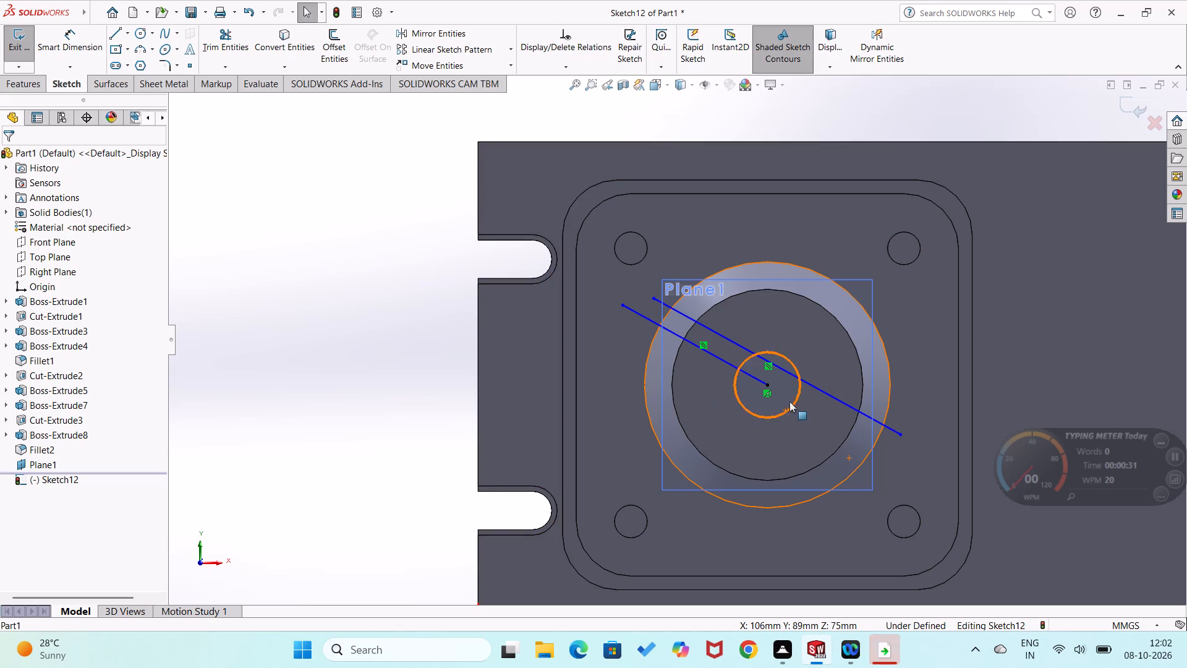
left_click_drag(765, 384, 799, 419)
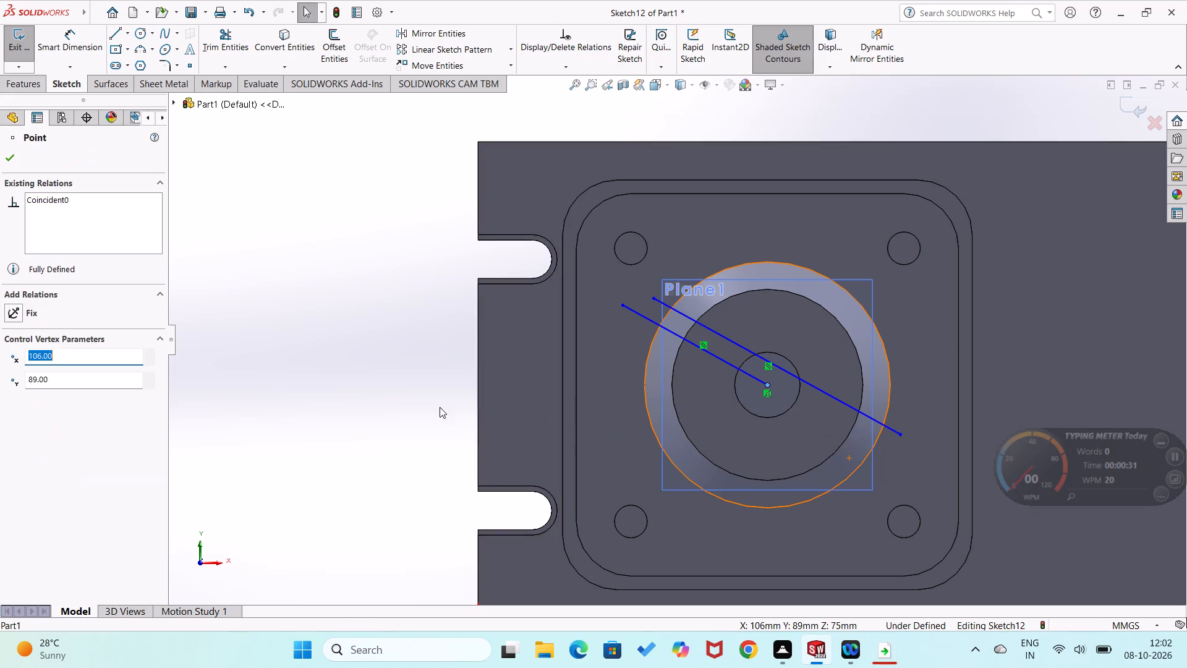
Sketch a line about 55 mm long from the round boss's centre toward the lower right, ending below the slanted line's end.
right_click_drag(438, 407, 314, 433)
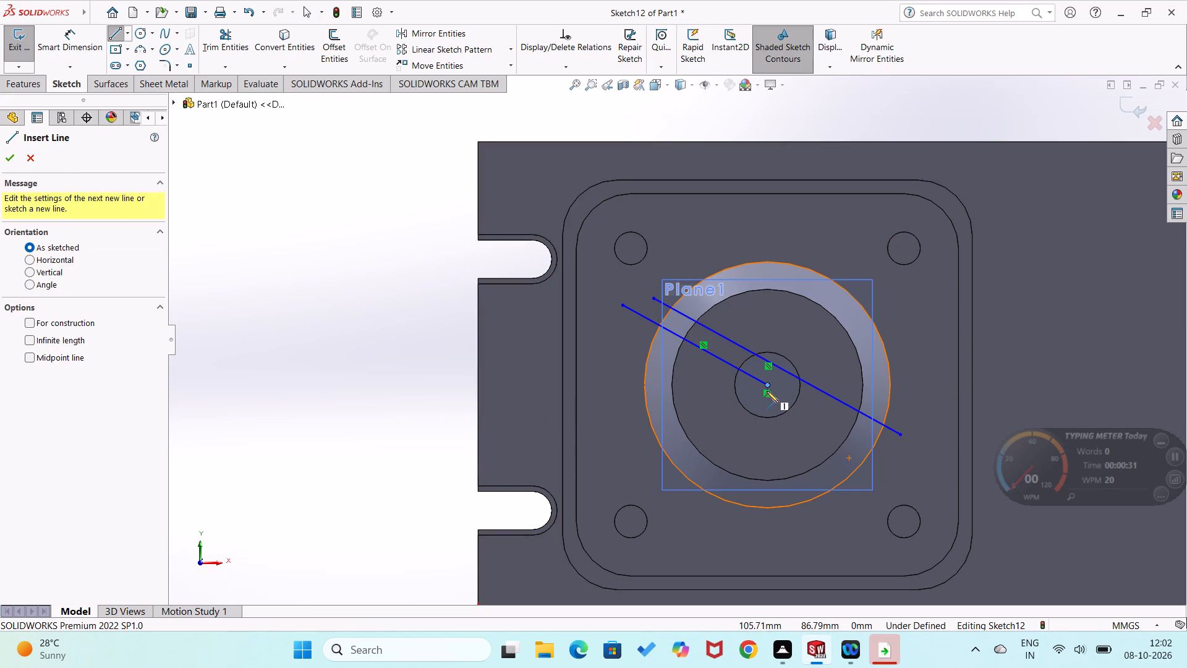
left_click(767, 387)
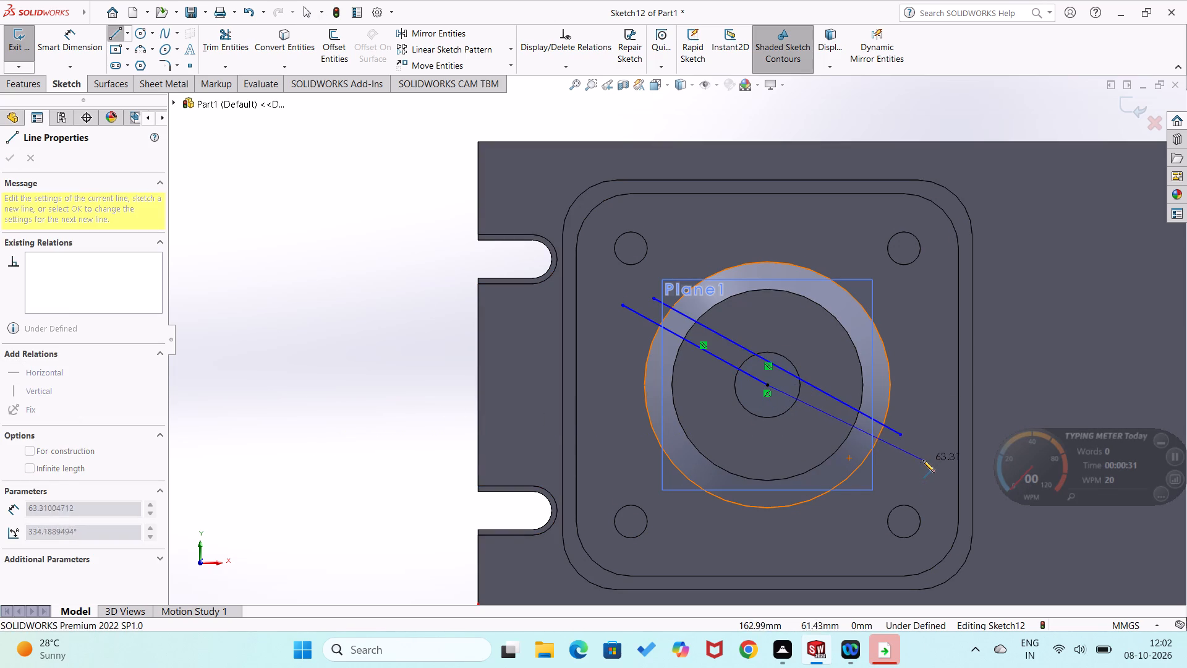
scroll(925, 466, "down", 1)
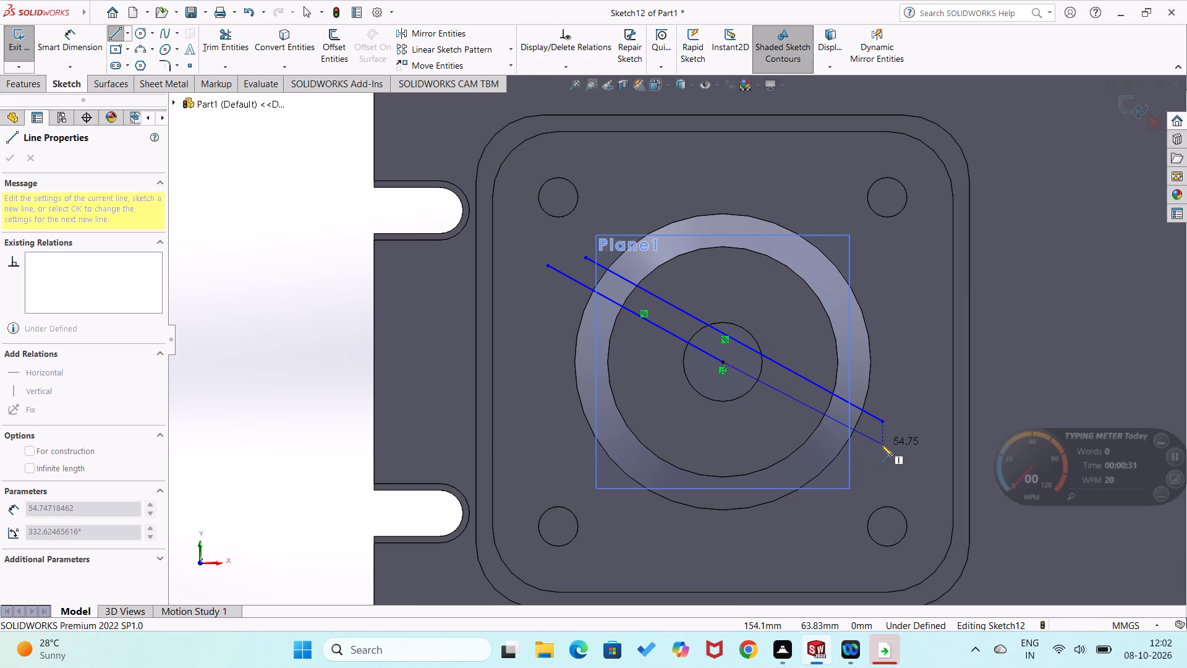
left_click(881, 444)
right_click_drag(896, 465, 895, 391)
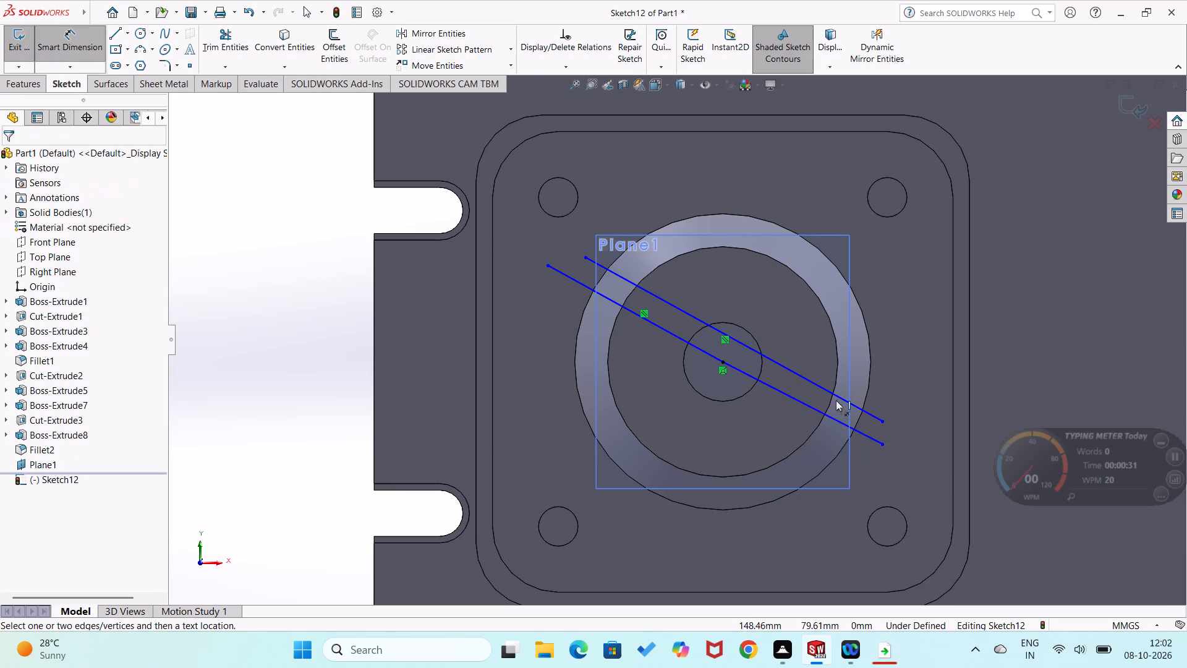
Convert both lines that start at the round boss's centre to construction geometry.
right_click(810, 409)
left_click(846, 392)
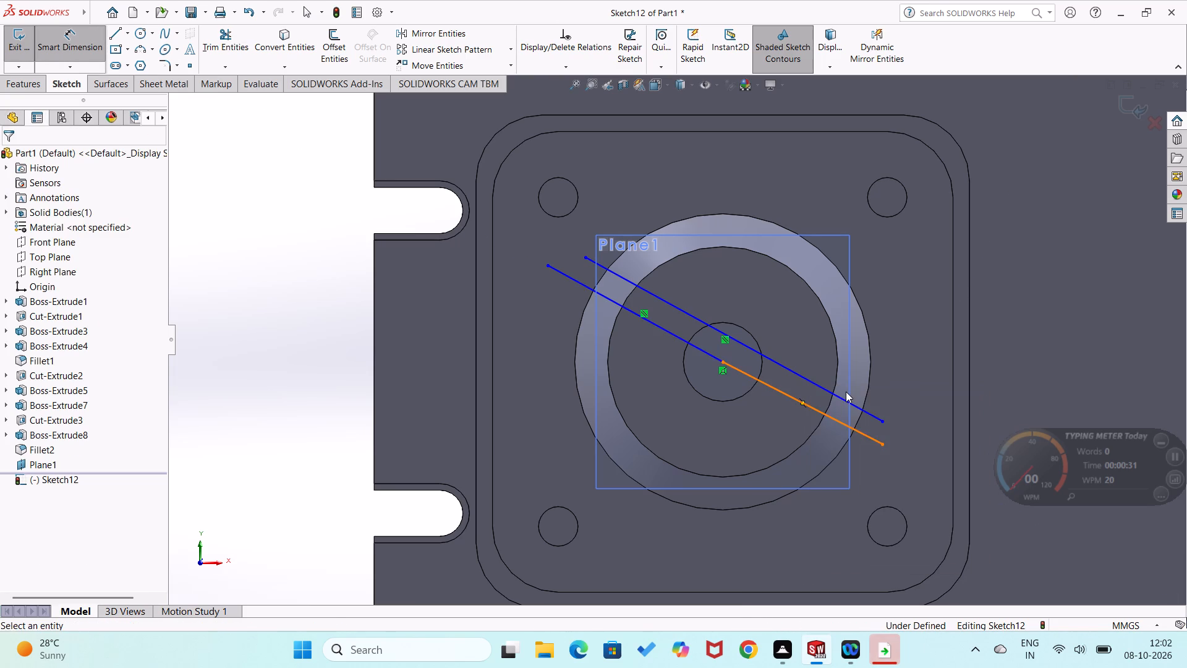
left_click(775, 386)
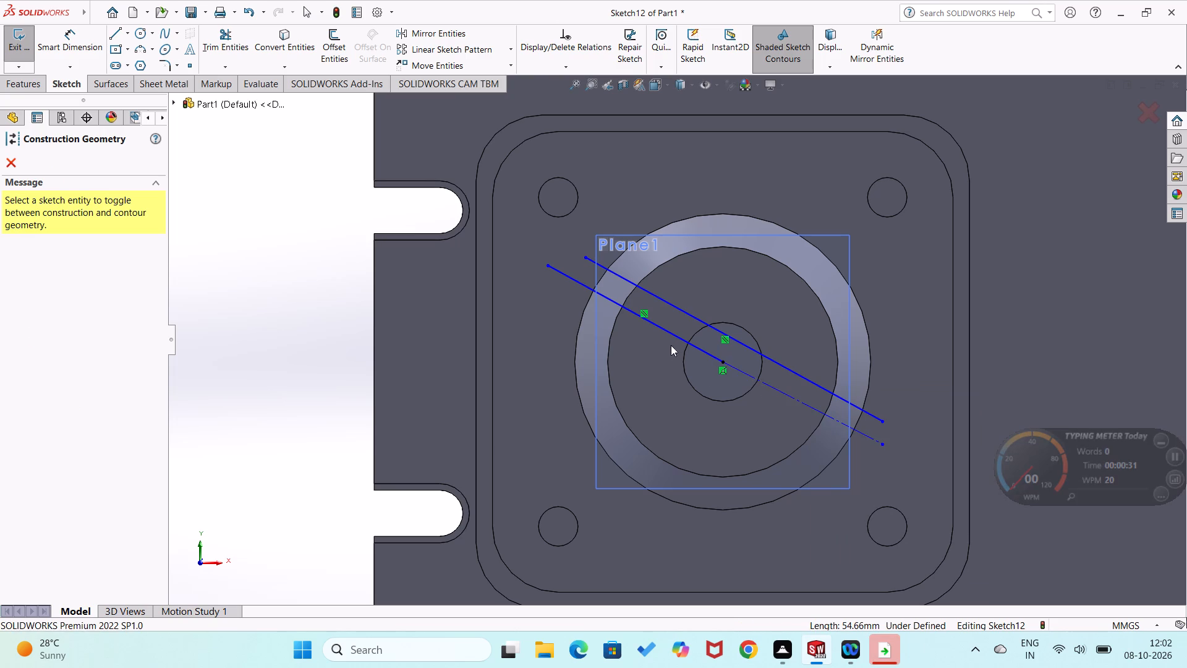
left_click(671, 336)
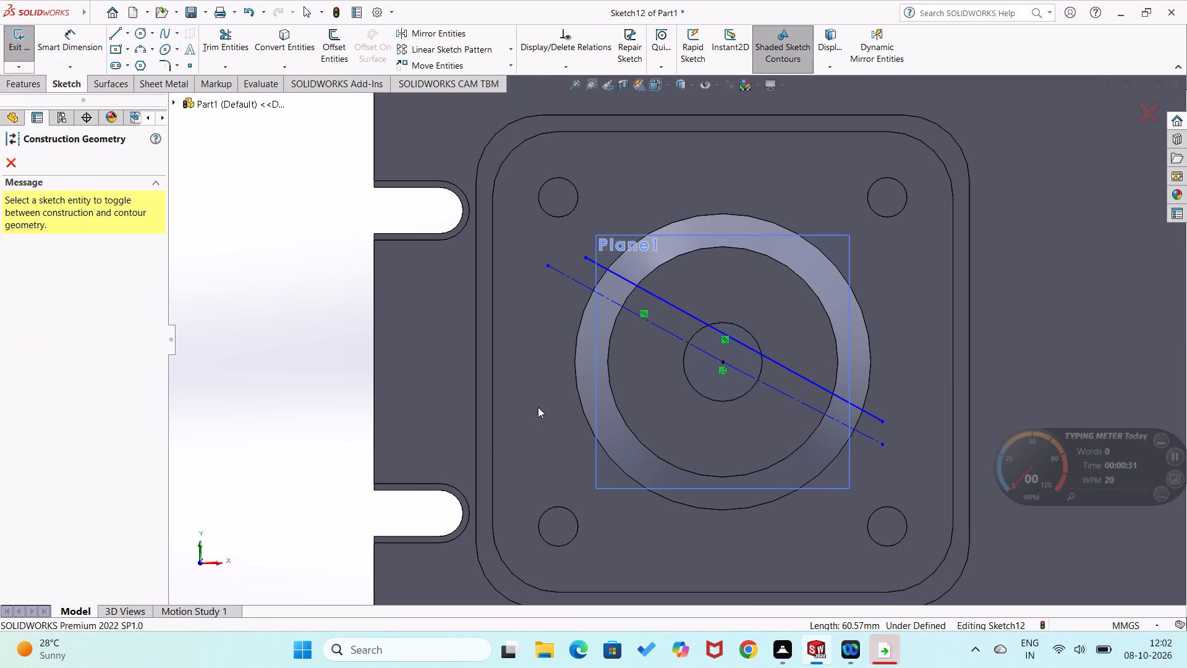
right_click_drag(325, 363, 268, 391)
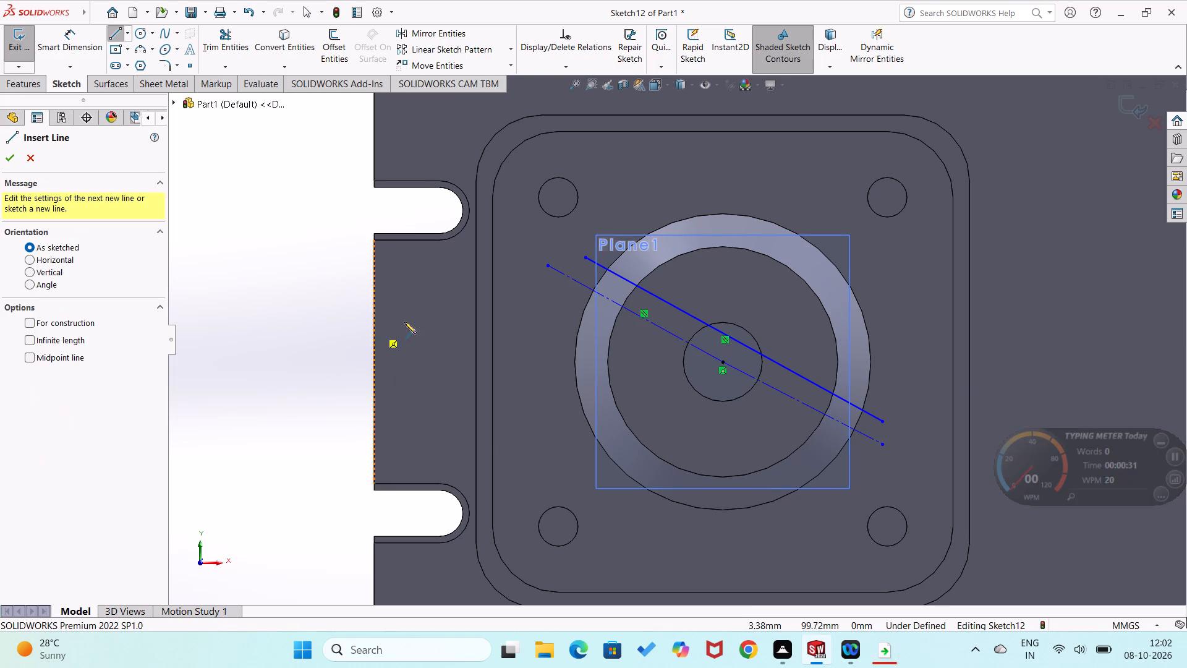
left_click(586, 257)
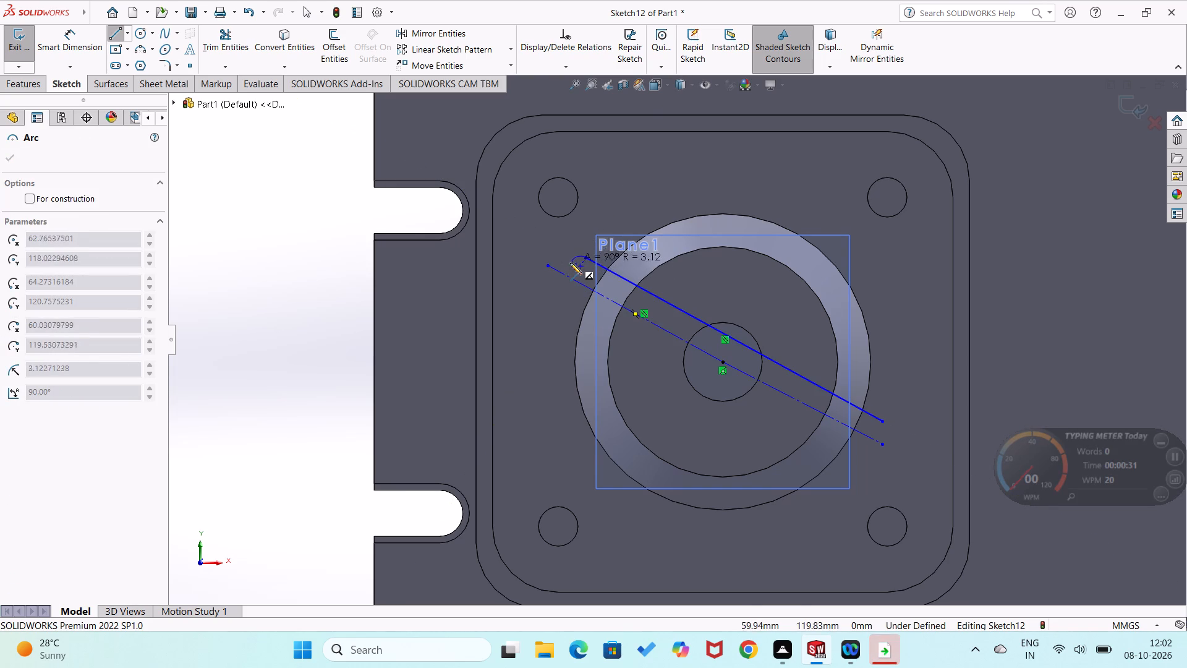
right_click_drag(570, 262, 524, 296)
Sketch a line about 9 mm long from the slanted line's upper-left end down to the upper-left construction line.
scroll(623, 261, "down", 4)
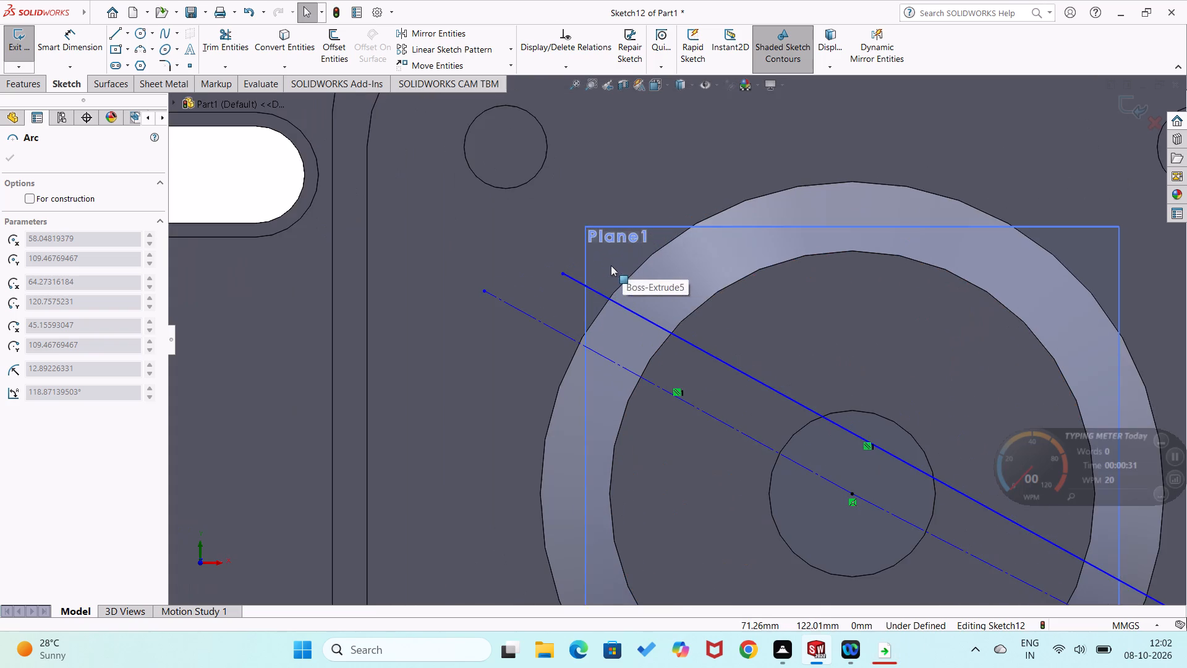
scroll(620, 276, "down", 2)
right_click_drag(642, 275, 582, 317)
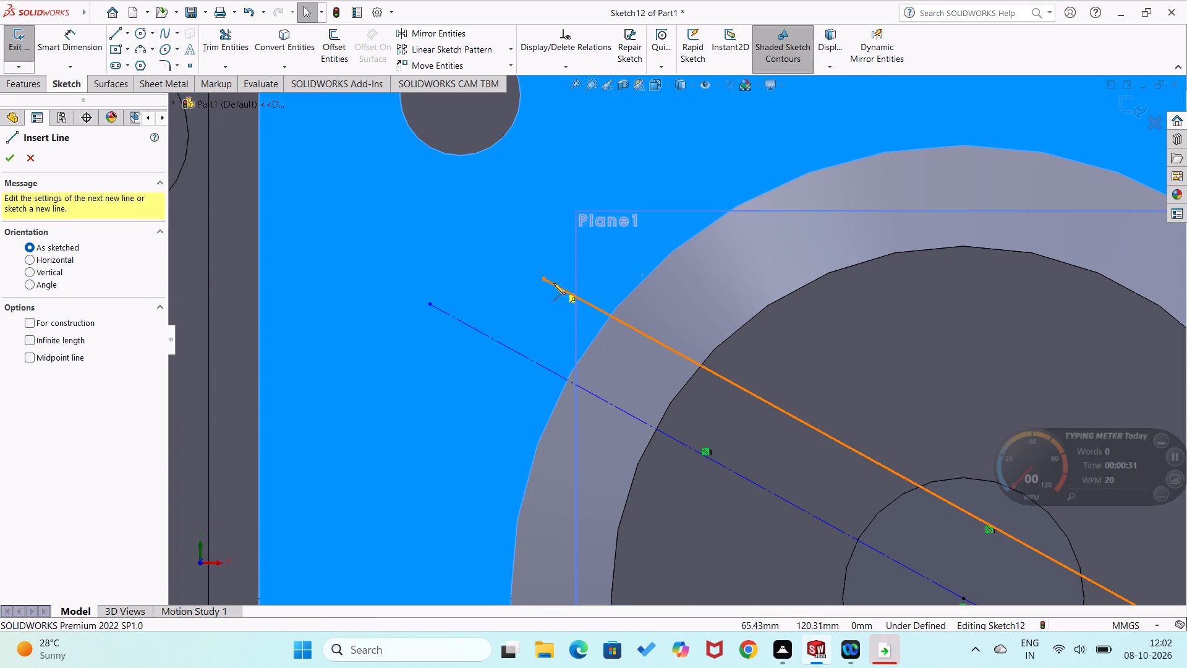
left_click(541, 277)
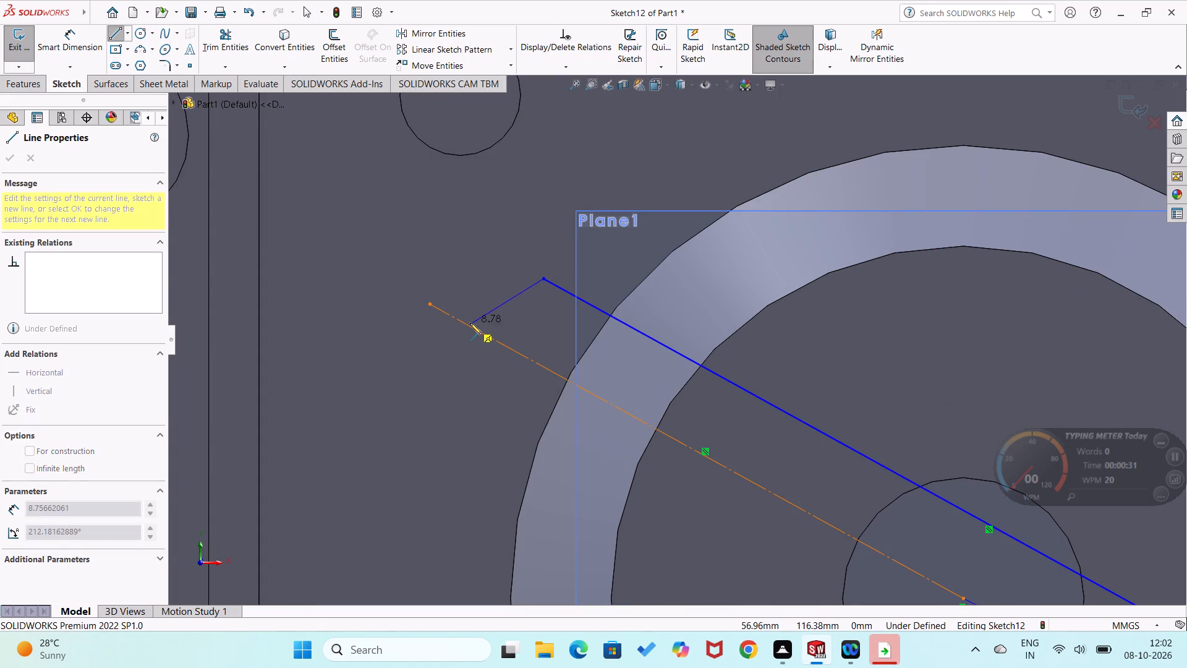
left_click(466, 325)
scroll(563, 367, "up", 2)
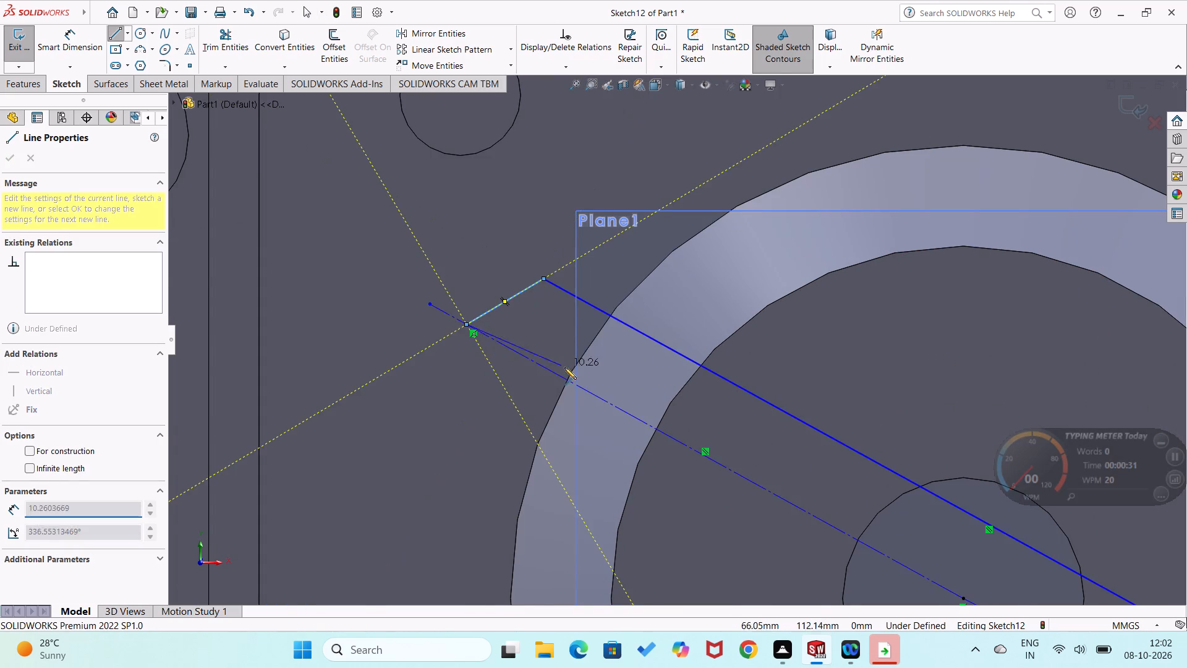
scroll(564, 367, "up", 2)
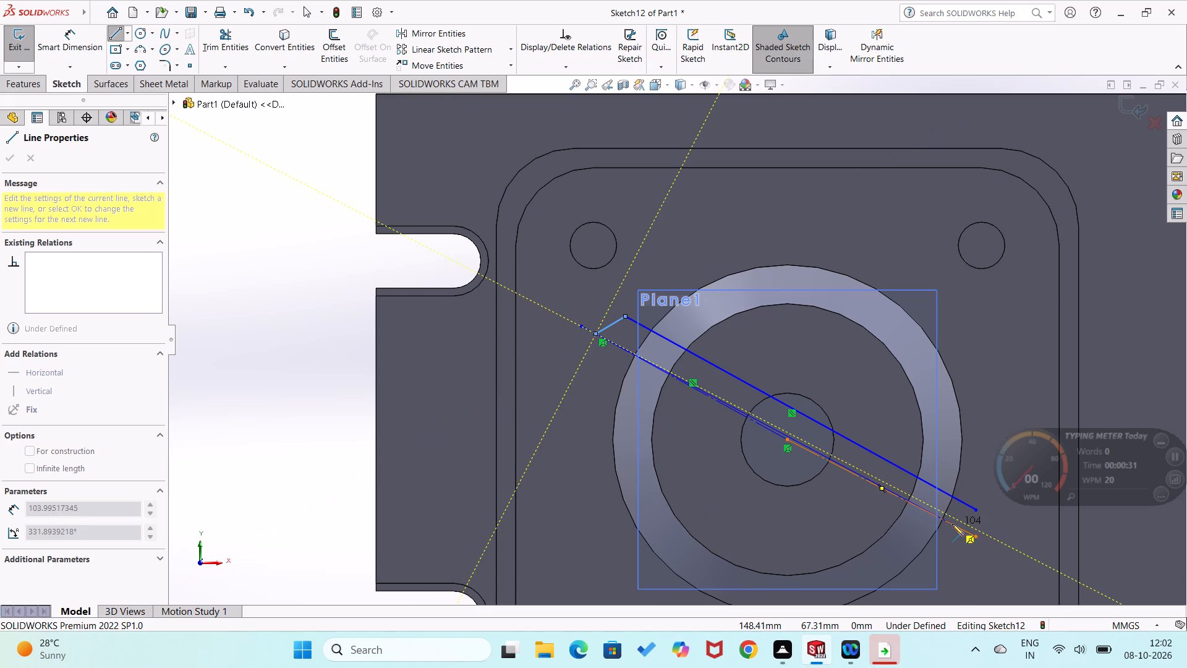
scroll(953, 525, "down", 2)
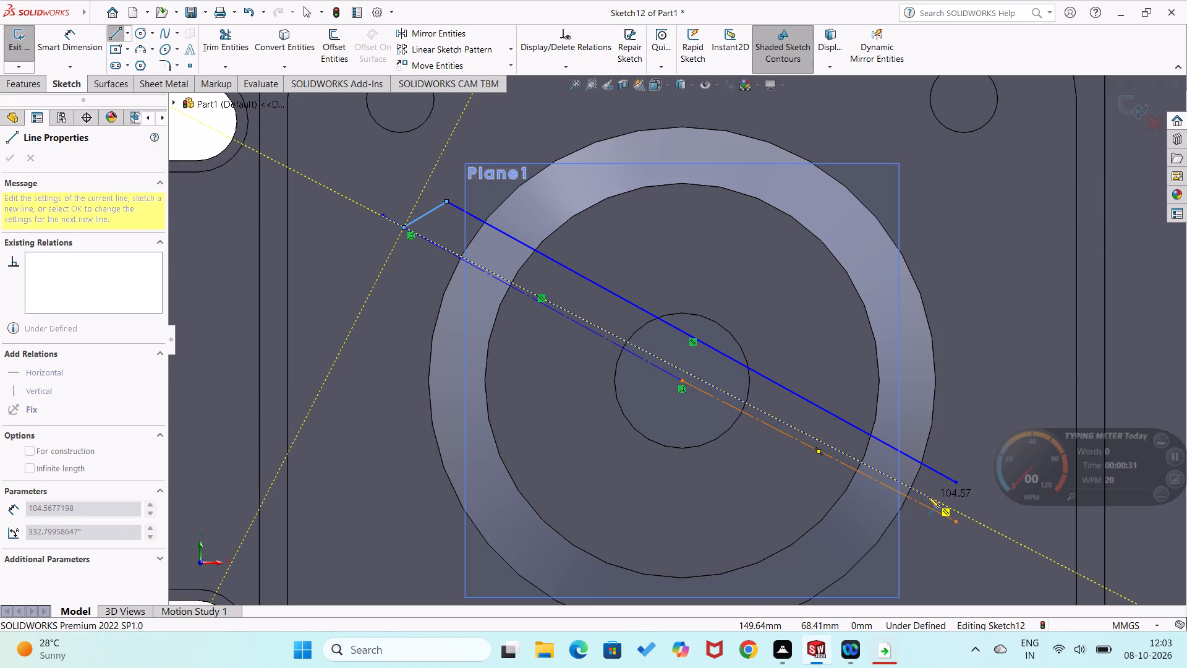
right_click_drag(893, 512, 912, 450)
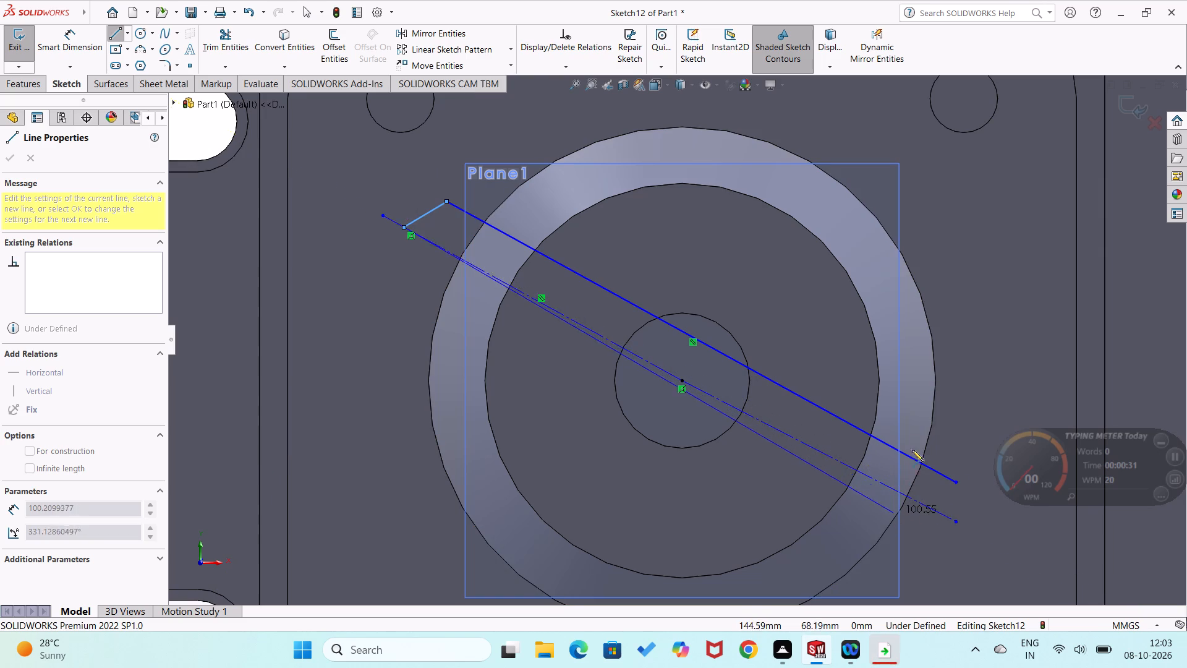
Dimension the angle between the lower-right construction line and the slanted line as 1.58°.
right_click_drag(912, 450, 914, 429)
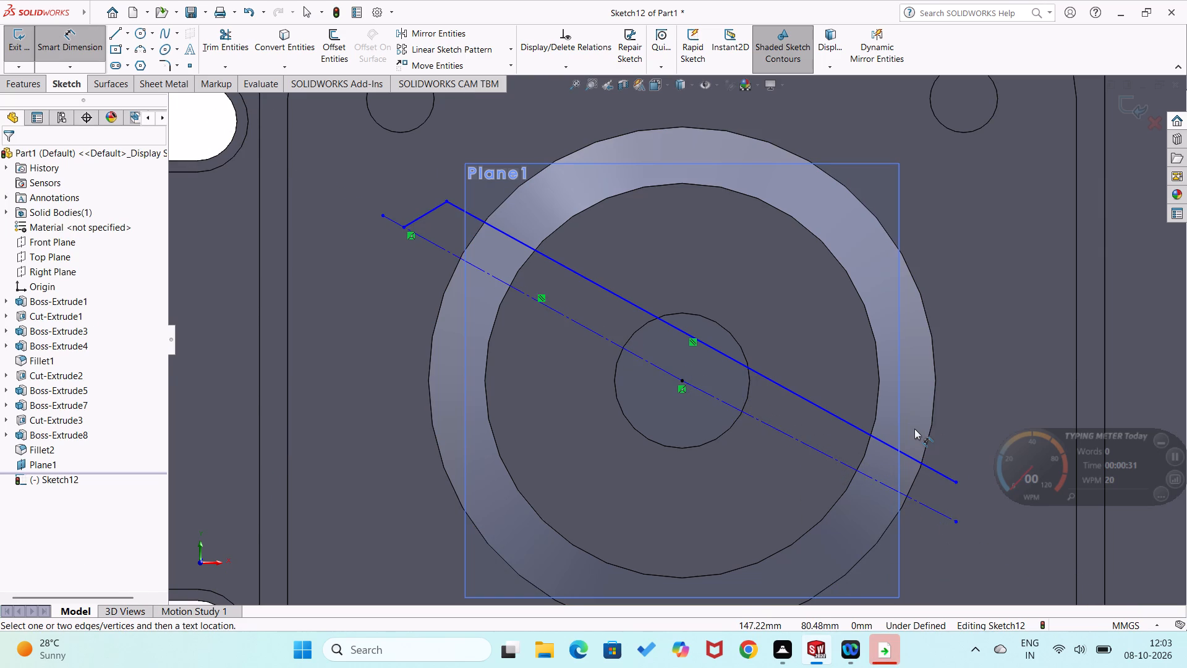
left_click(869, 478)
left_click(888, 447)
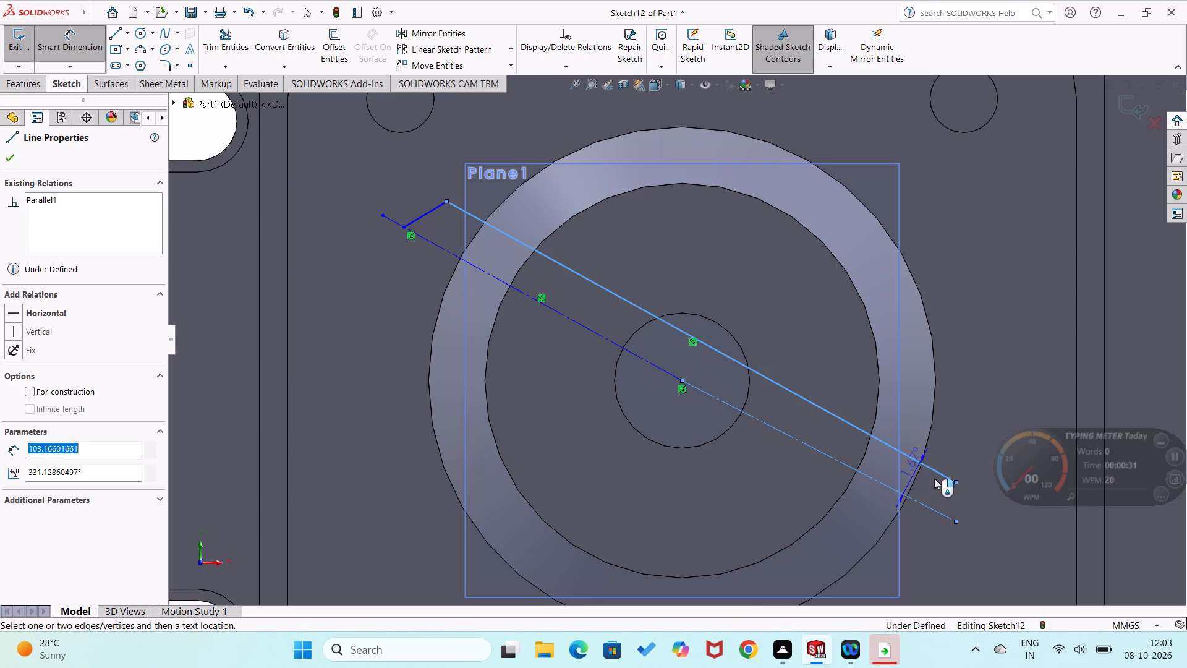
left_click(949, 490)
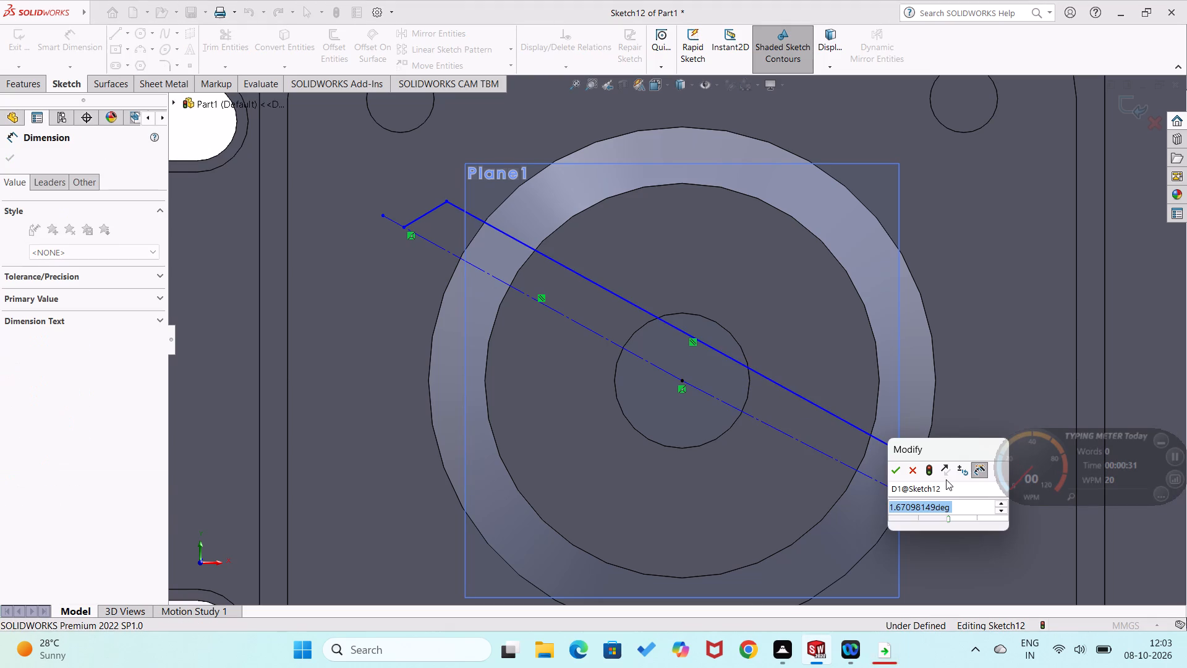
type("1.58")
key("Return")
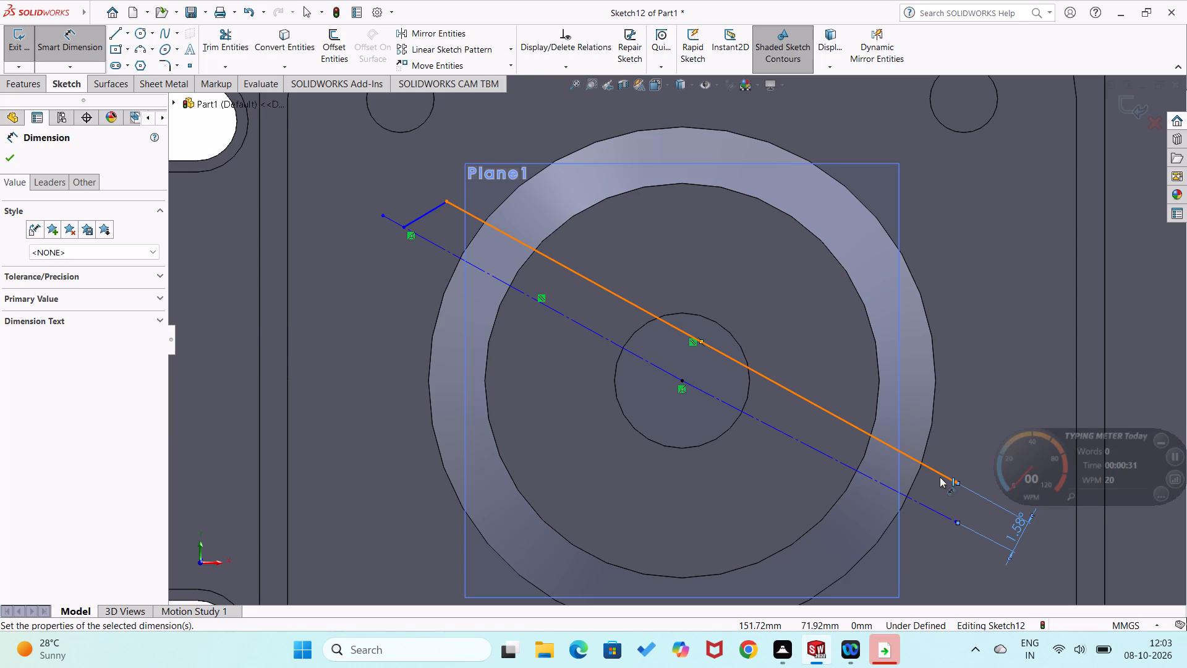
Set the angle between the slanted line and the lower-right construction line to 1.5°.
double_click(992, 523)
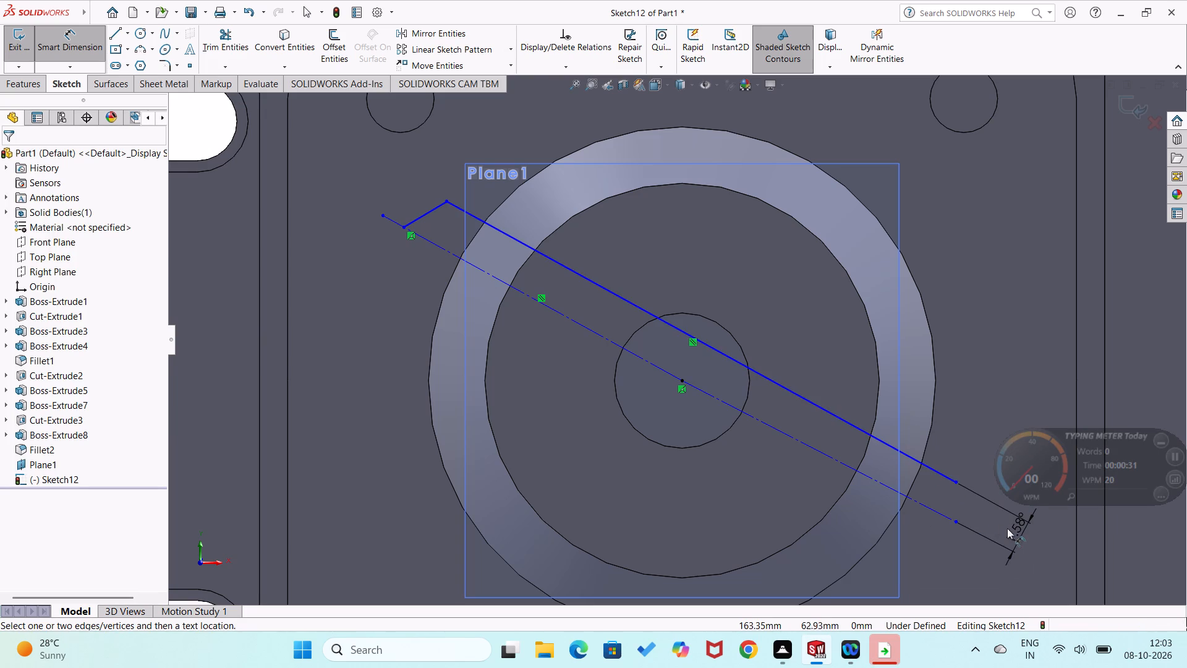
left_click(1011, 529)
left_click(1015, 530)
triple_click(1016, 534)
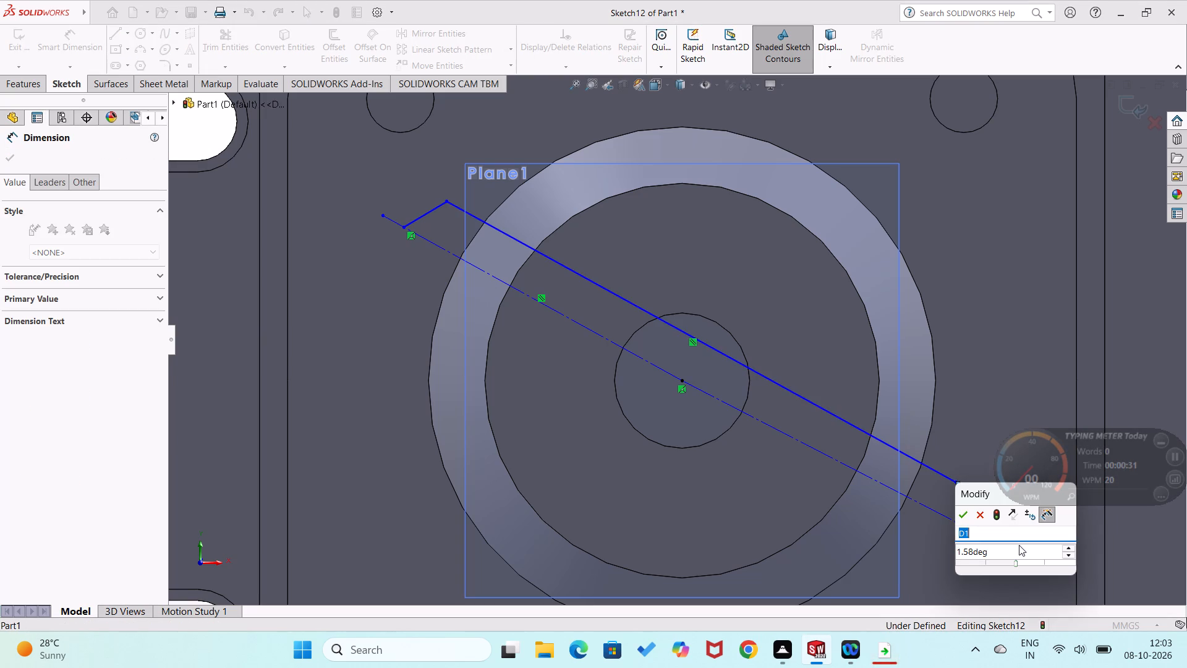
left_click_drag(1018, 551, 956, 546)
key("1")
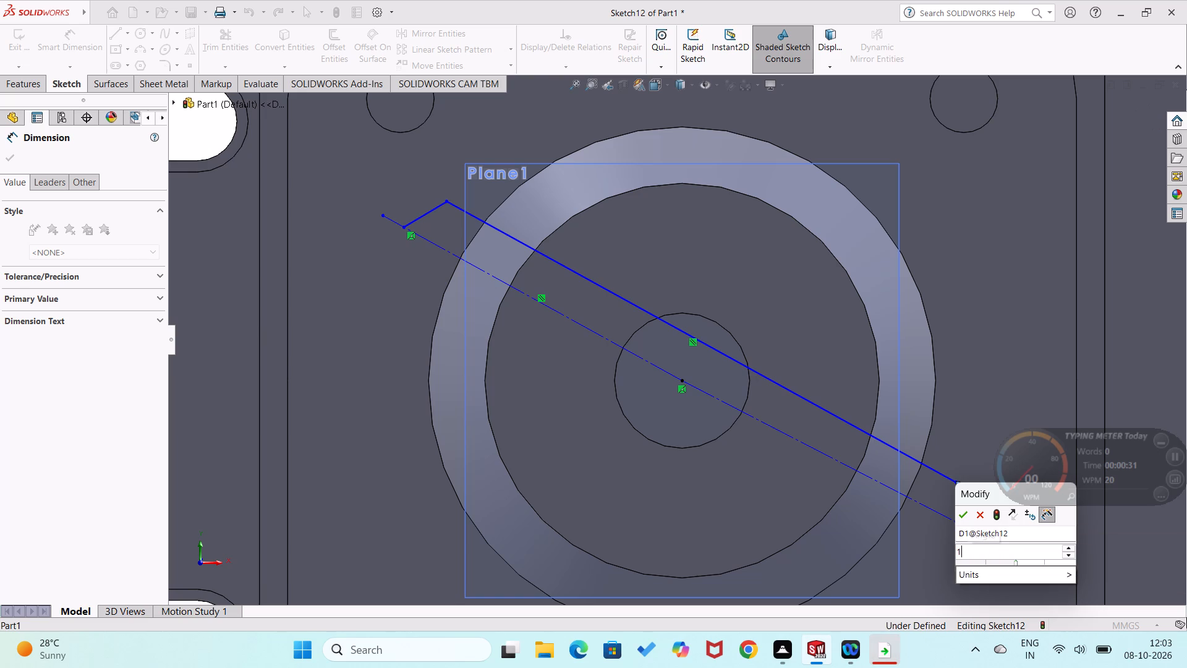
key("period")
key("5")
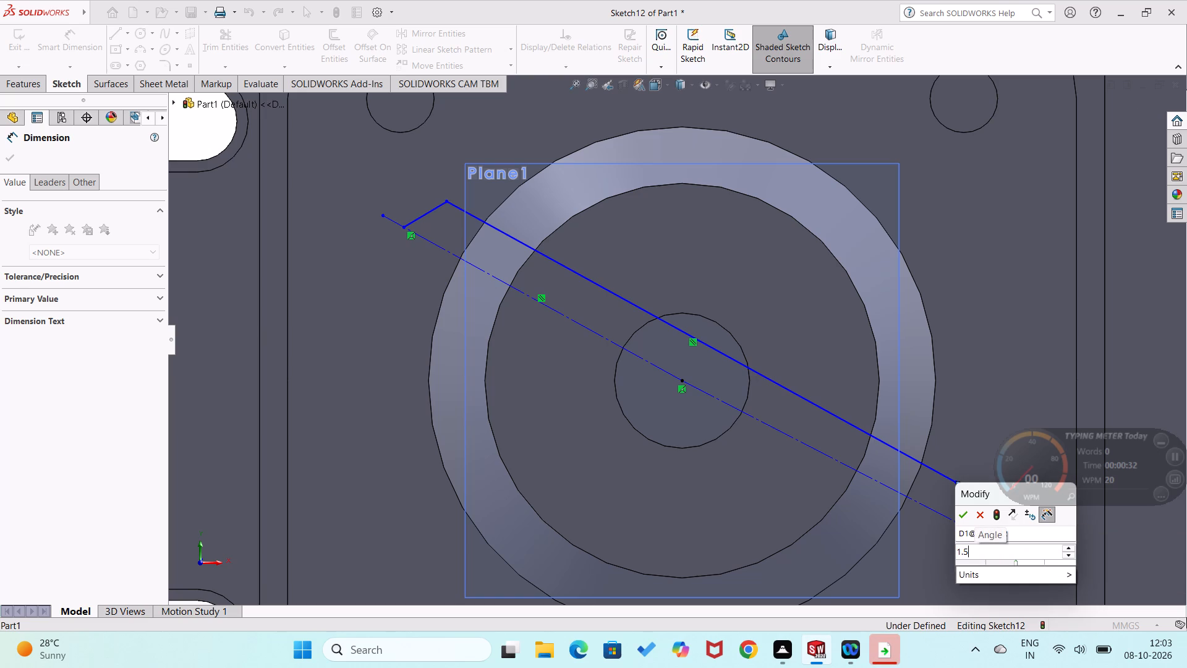
key("Return")
left_click(954, 559)
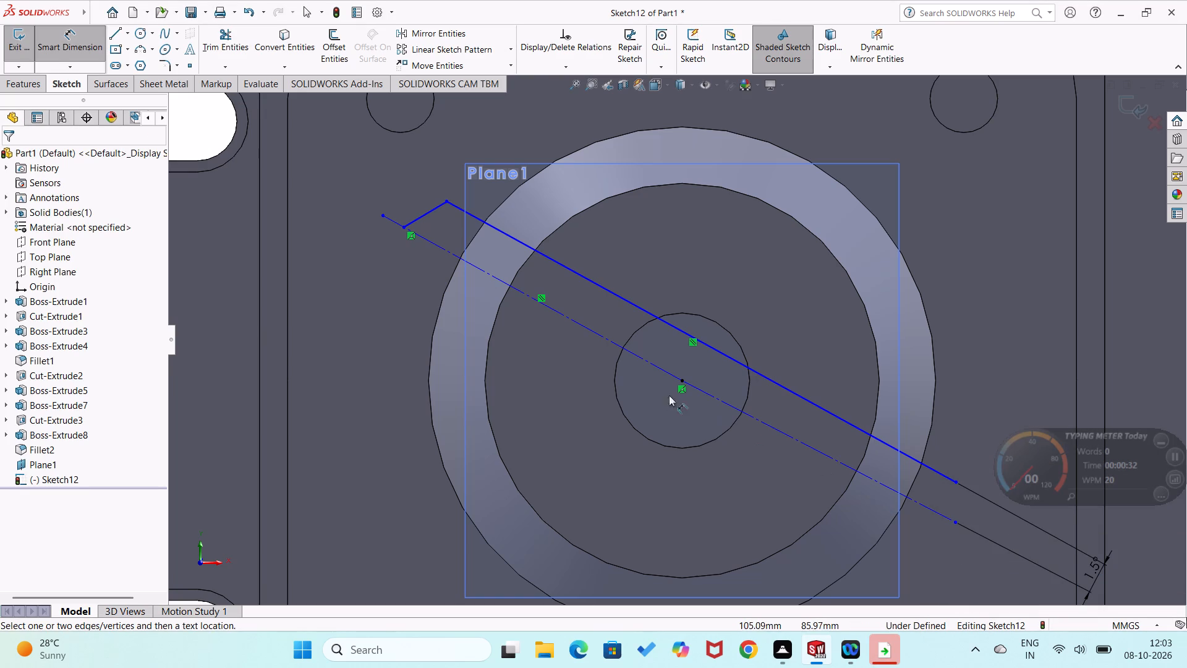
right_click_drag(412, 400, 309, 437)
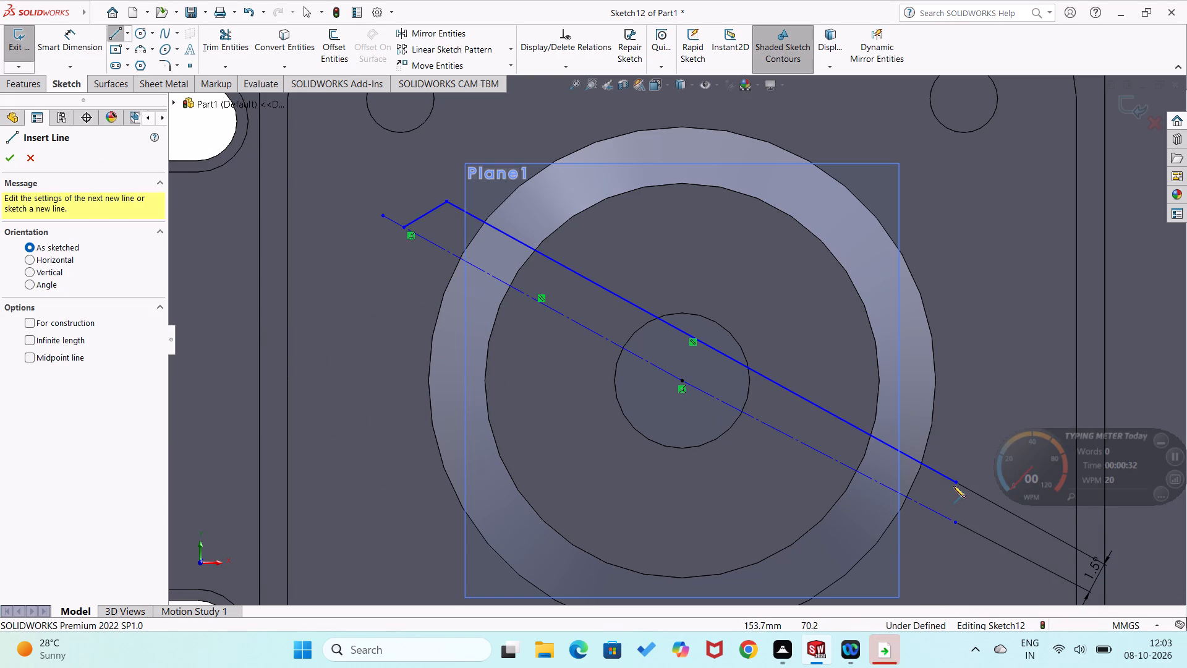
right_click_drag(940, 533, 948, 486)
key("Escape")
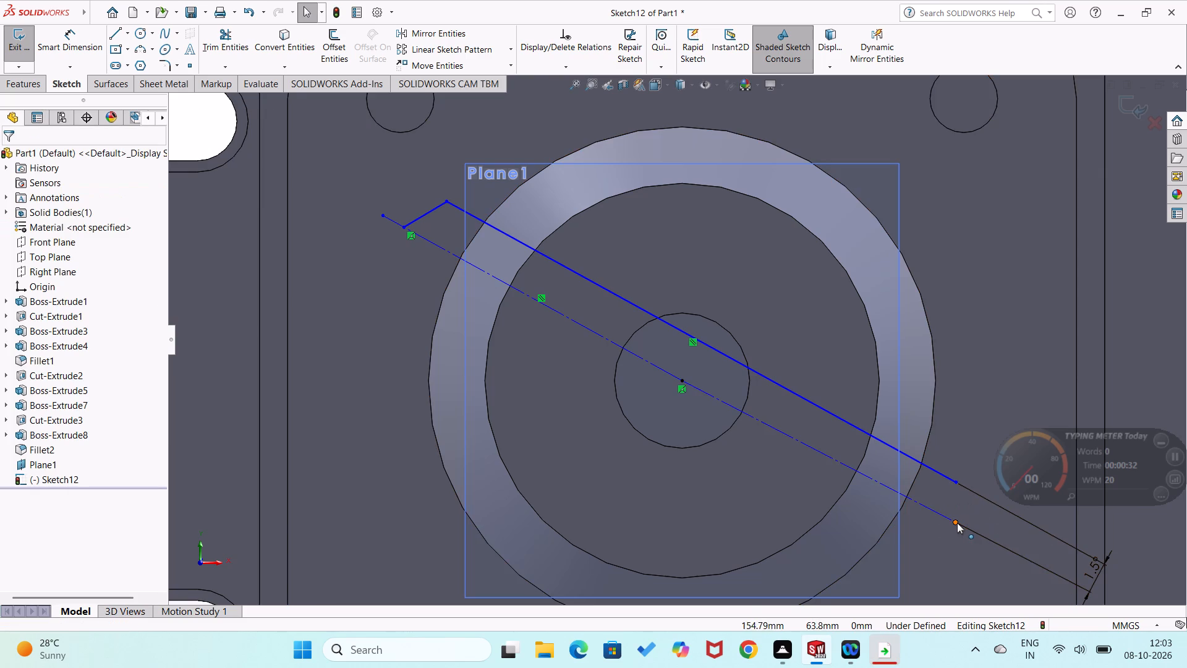
Stretch the lower-right construction line outward so its free endpoint lies at about X 163.5, Y 59.3 mm.
left_click_drag(957, 523, 1042, 564)
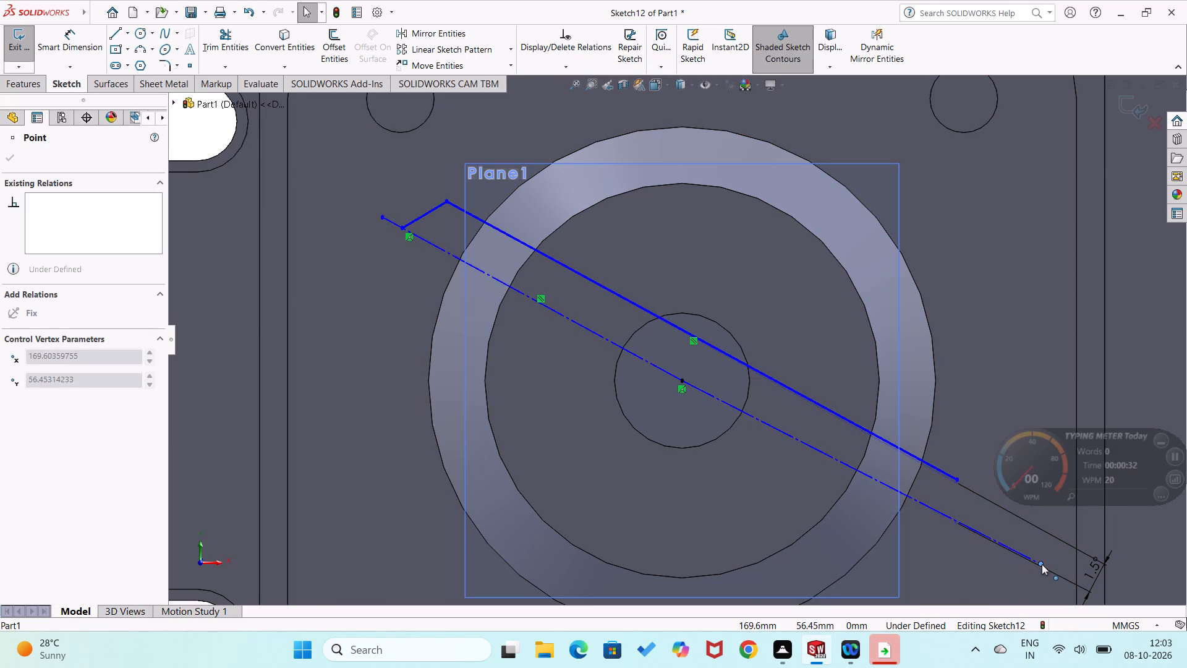
left_click_drag(1042, 564, 1006, 554)
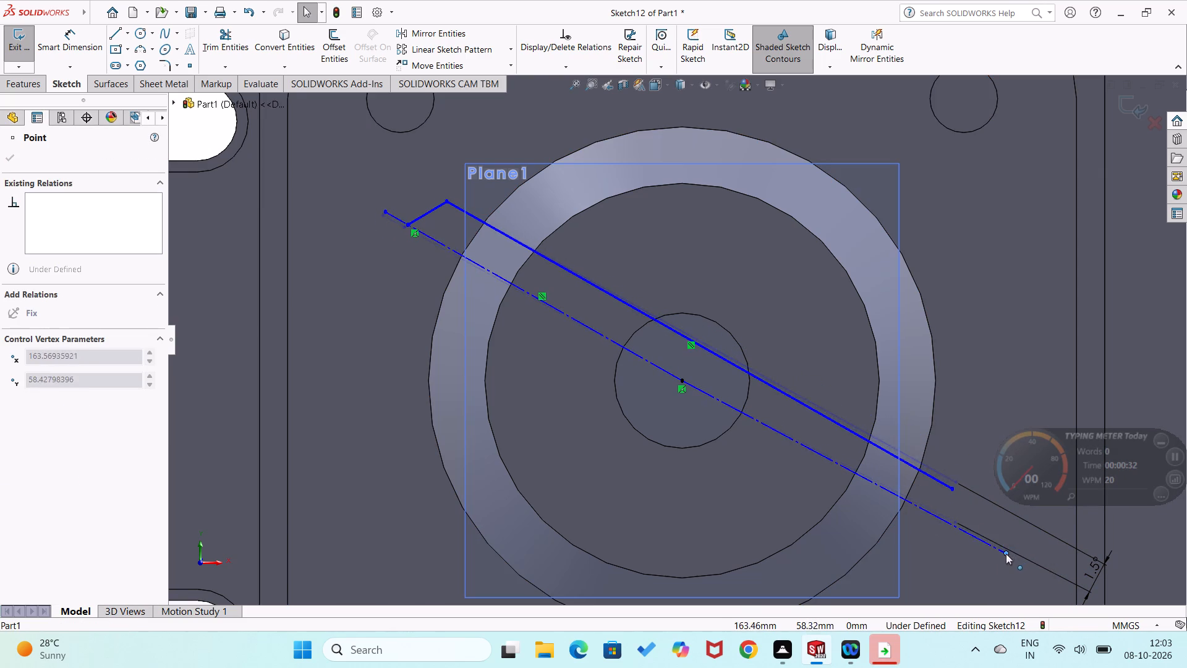
left_click_drag(1006, 554, 1006, 548)
Close the profile with a line about 8 mm long from the slanted line's lower-right end to the construction line and a 113 mm return line.
scroll(985, 477, "down", 1)
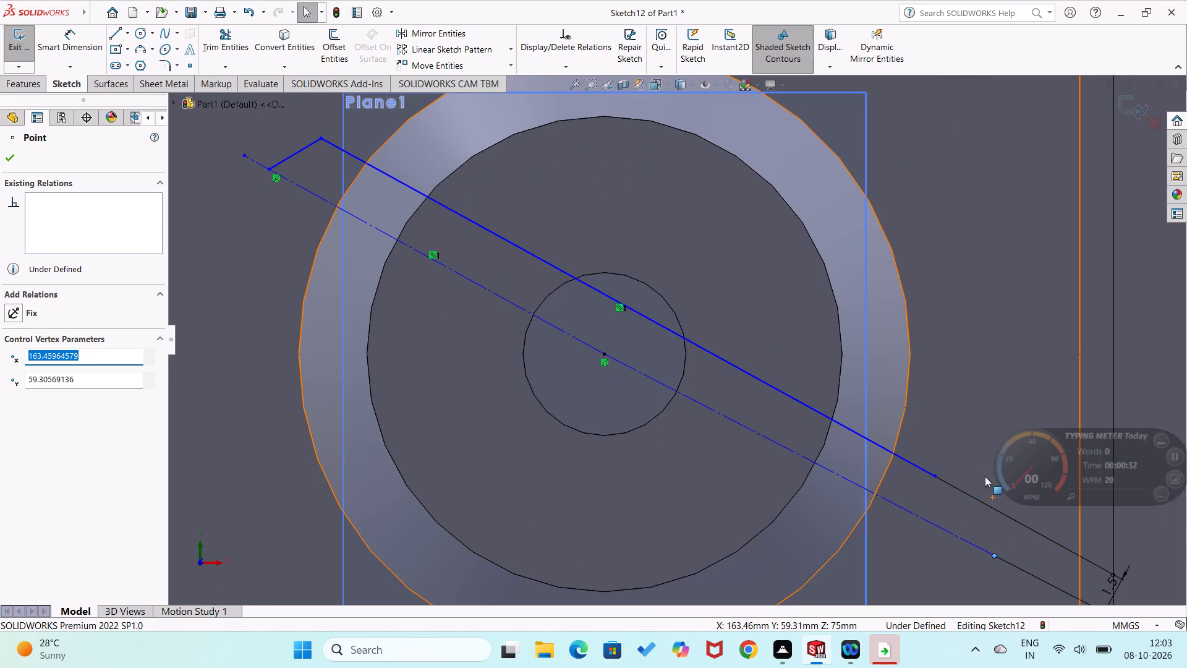
right_click_drag(992, 384, 938, 417)
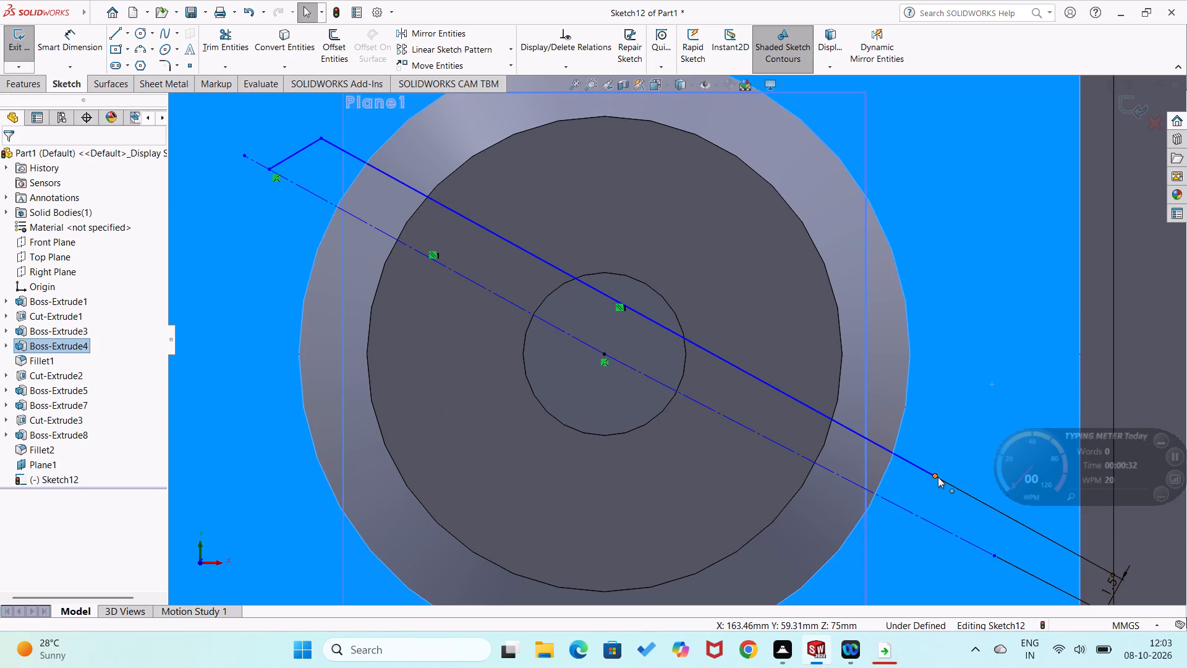
left_click(938, 477)
right_click_drag(966, 396, 835, 411)
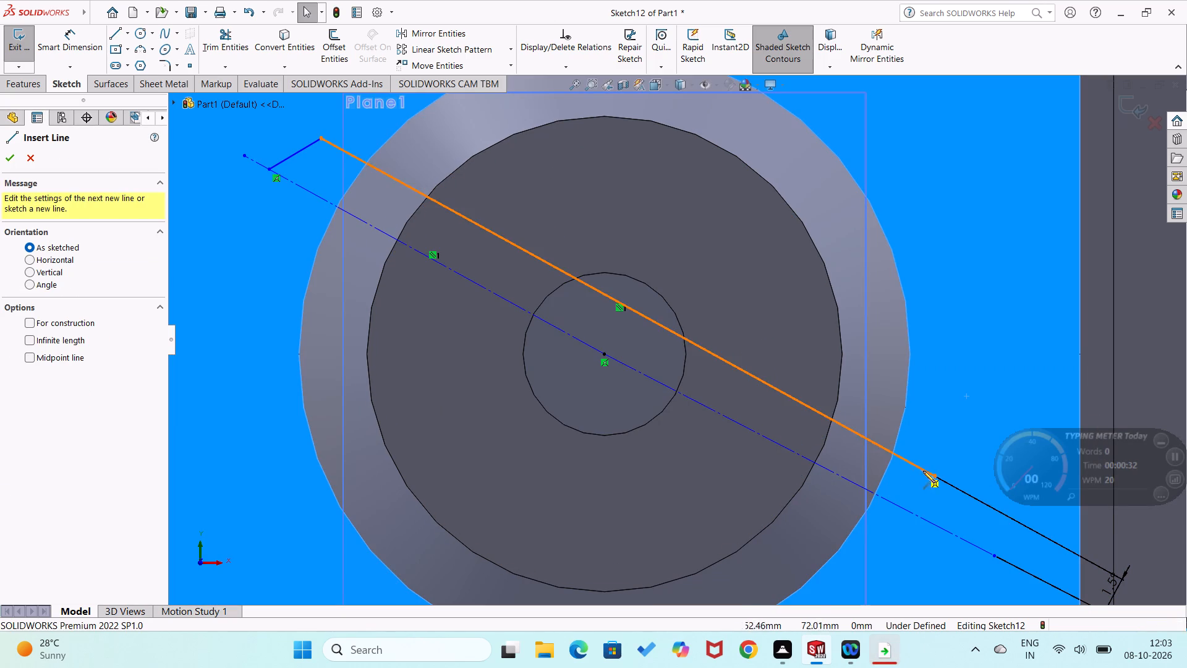
left_click(937, 476)
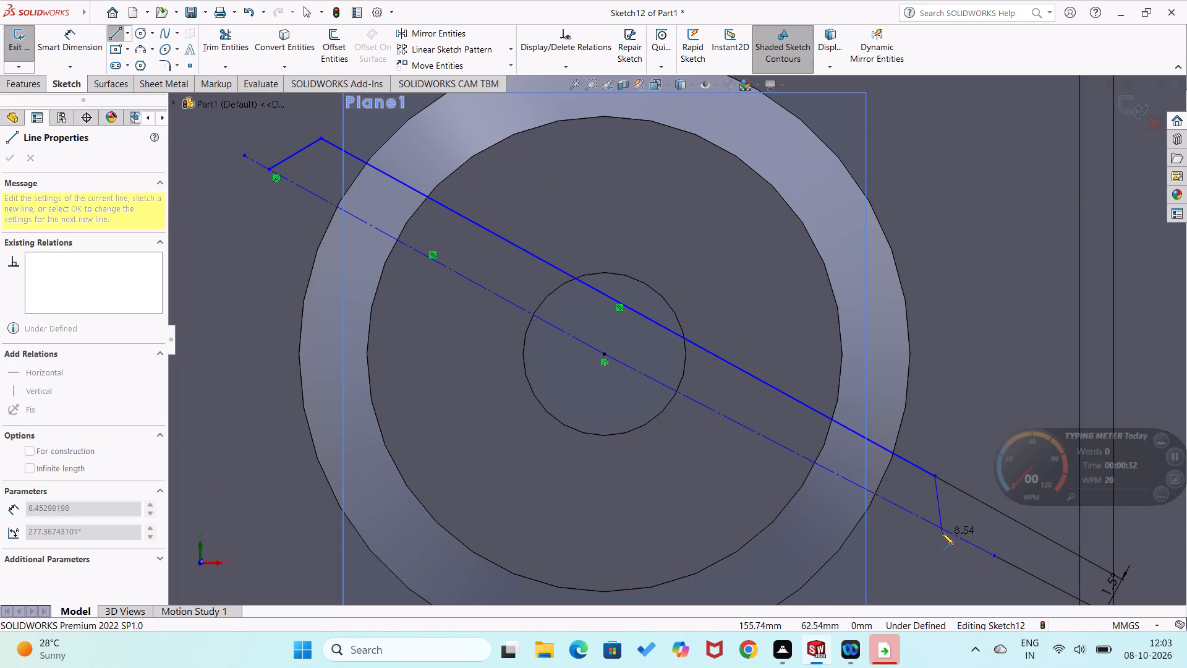
left_click(945, 532)
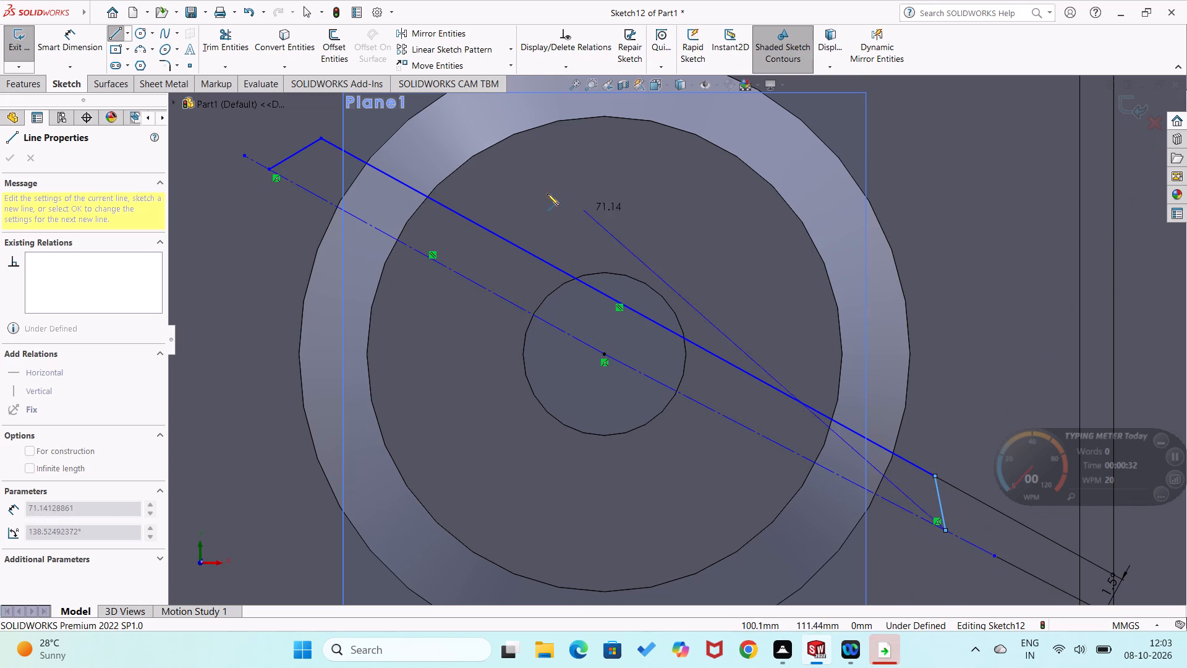
left_click(269, 169)
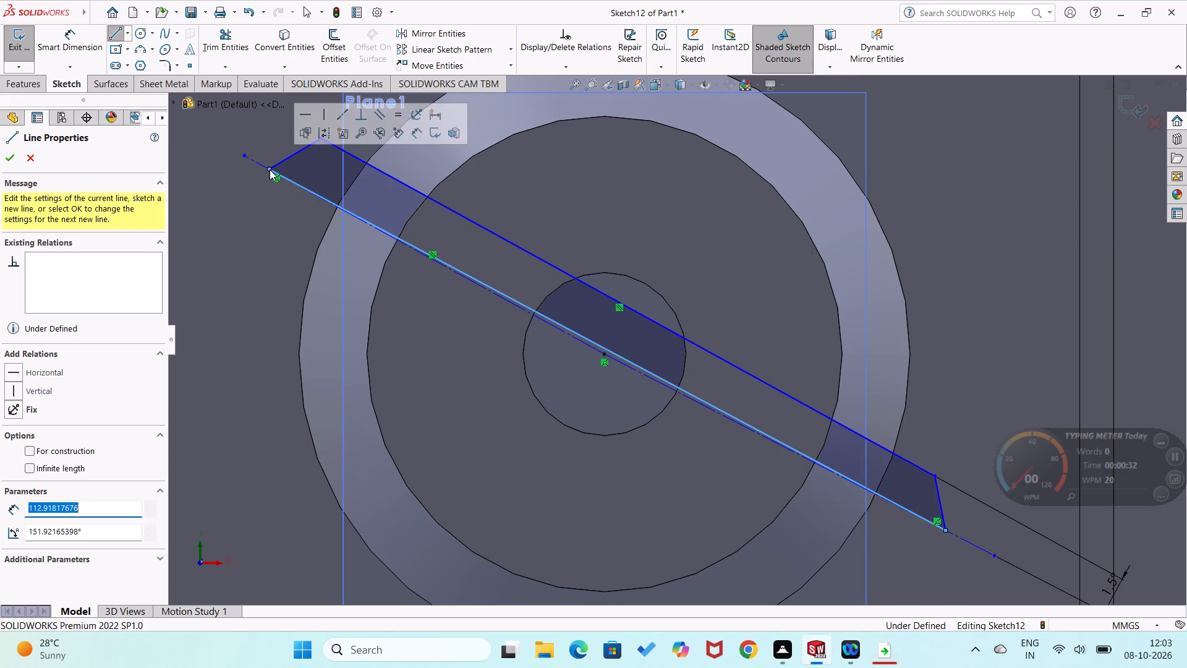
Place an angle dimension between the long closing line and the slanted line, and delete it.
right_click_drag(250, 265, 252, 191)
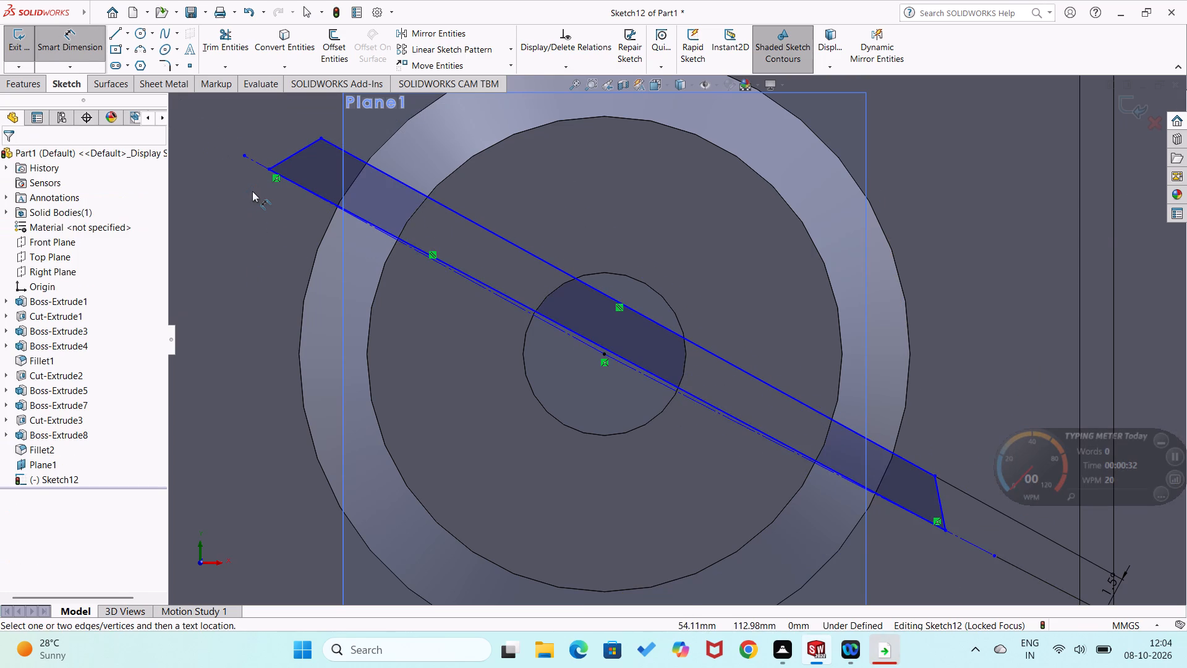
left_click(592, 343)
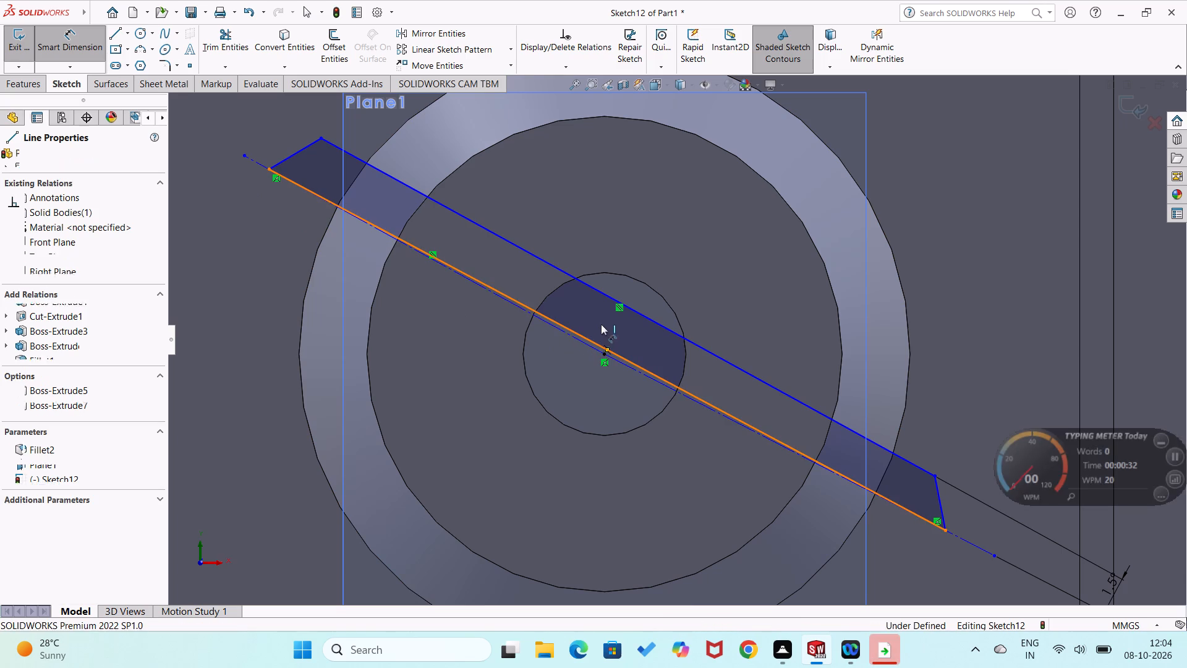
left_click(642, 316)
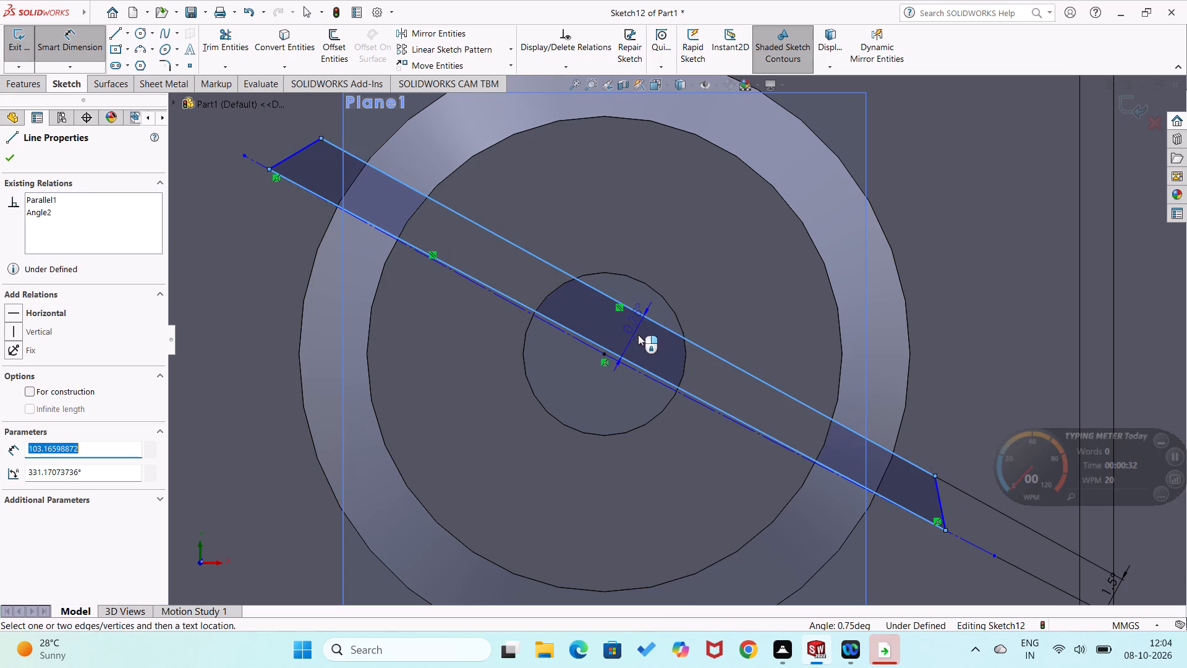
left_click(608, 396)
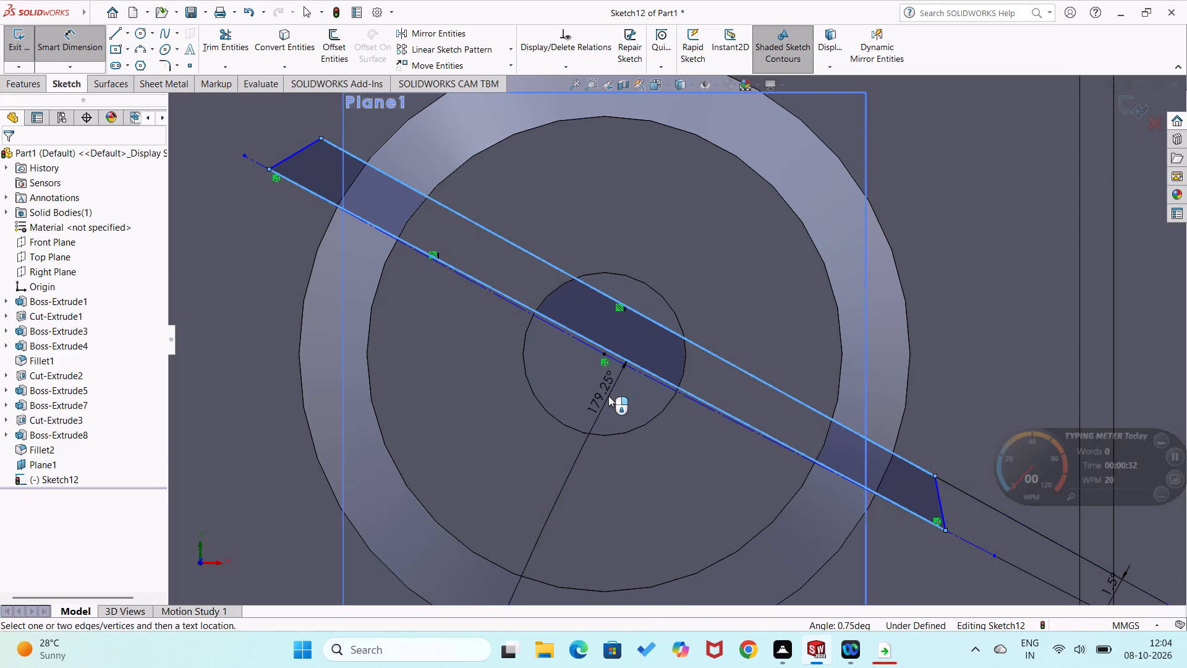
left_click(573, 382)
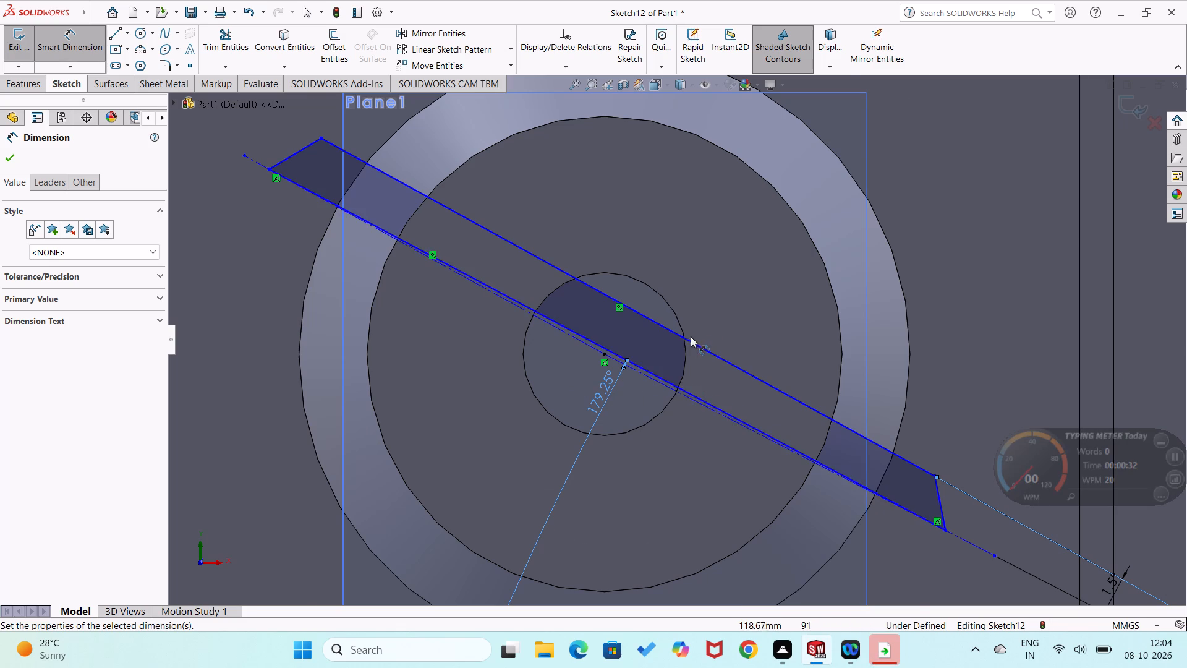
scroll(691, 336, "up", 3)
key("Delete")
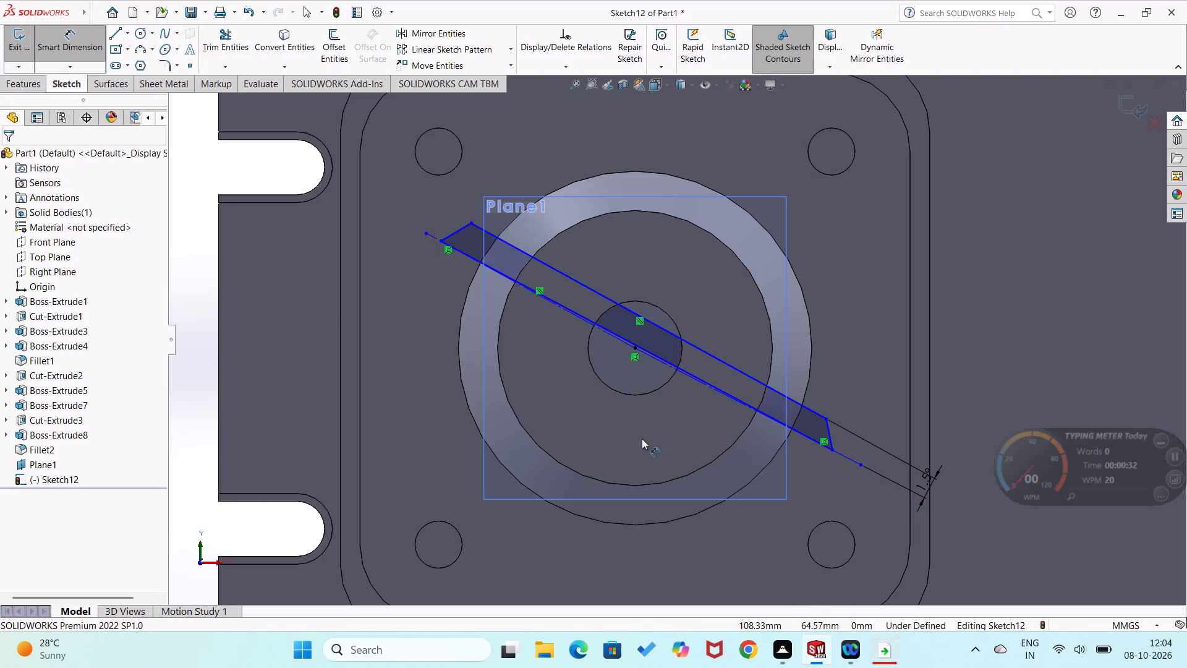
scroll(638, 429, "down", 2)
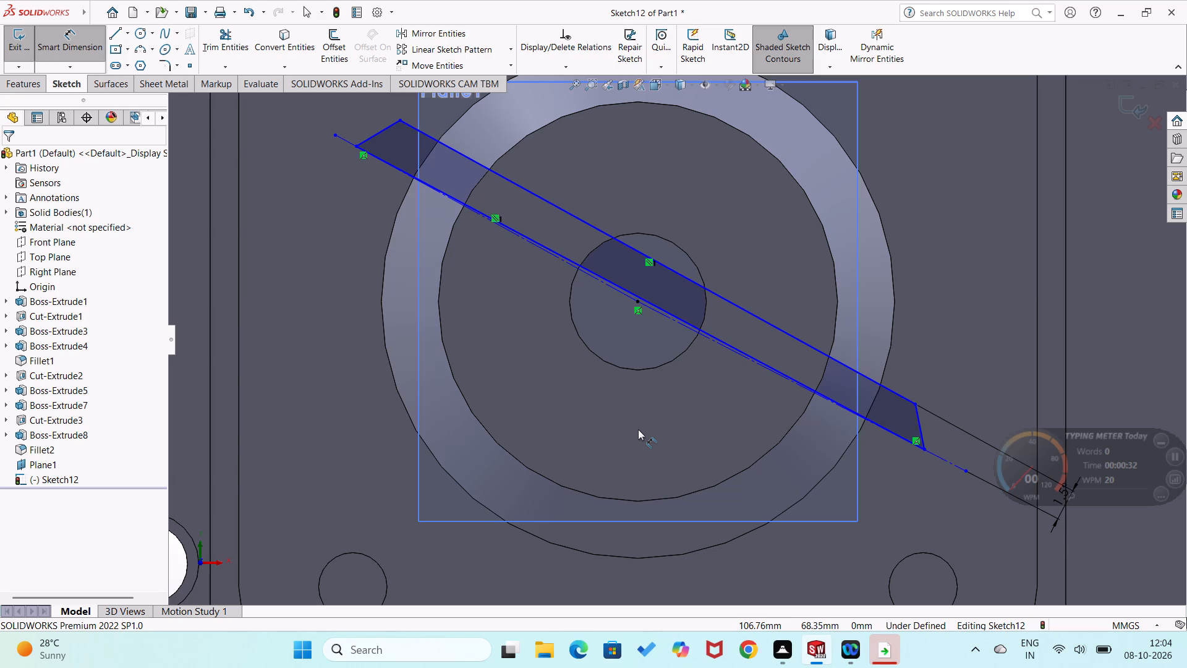
Undo the whole slanted-profile sketch on Plane1, back to the model with only the plane after the last fillet.
key("ctrl+z")
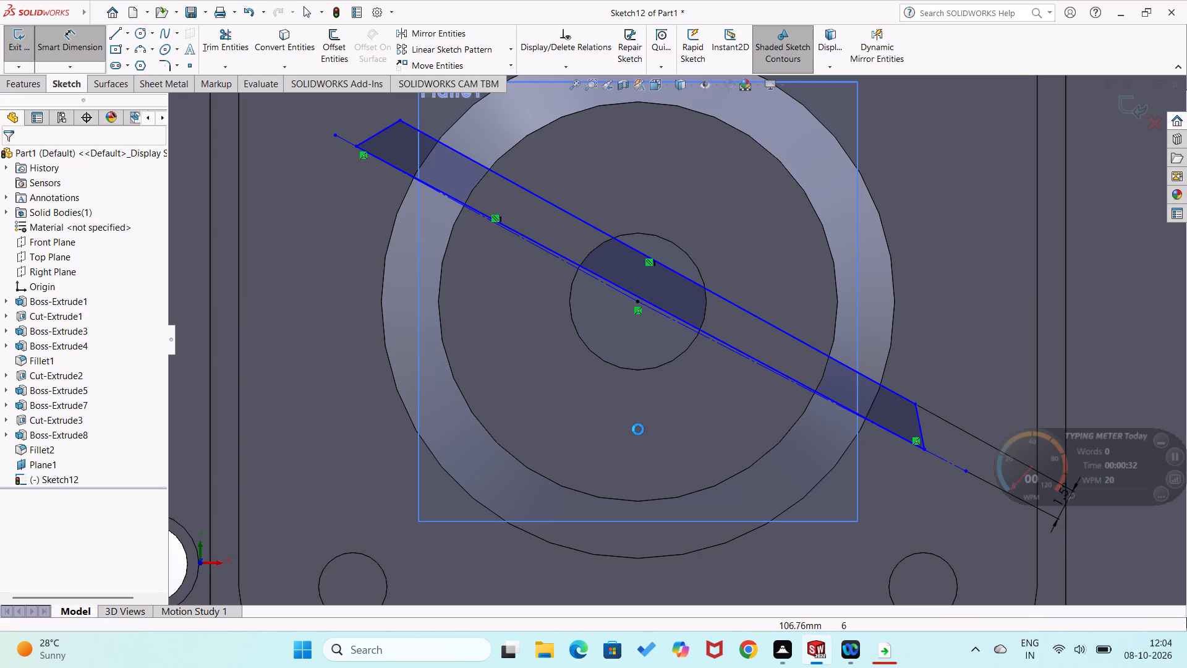
key("ctrl+z")
key("ctrl+z")
key("ctrl+z")
key("ctrl+z")
key("ctrl+z")
key("ctrl+z")
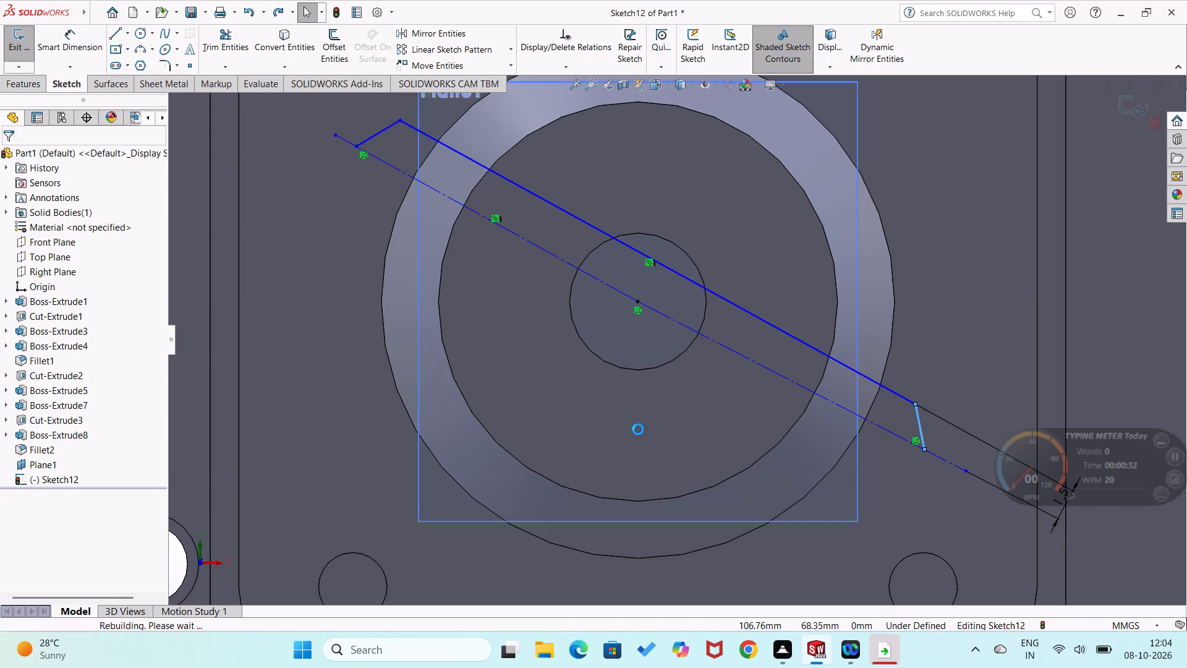
key("ctrl+z")
key("ctrl+z")
key("ctrl+z")
key("ctrl+z")
key("ctrl+z")
key("ctrl+z")
key("ctrl+z")
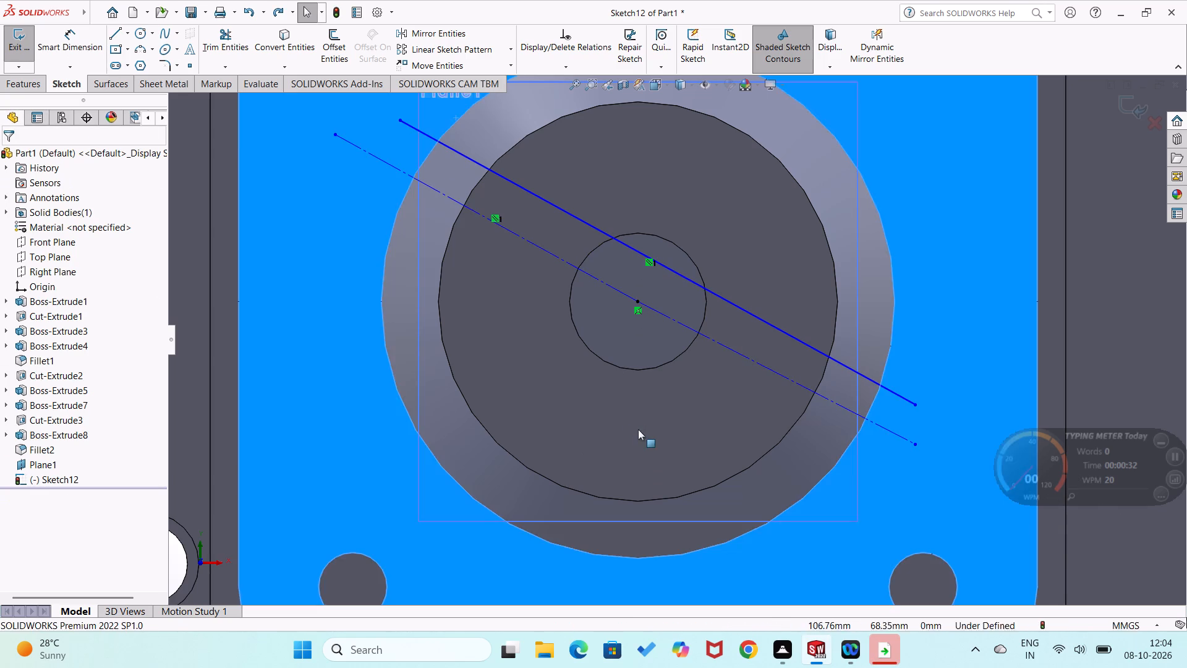
key("ctrl+z")
key("ctrl+z")
key("ctrl+z")
key("ctrl+z")
key("ctrl+z")
key("ctrl+z")
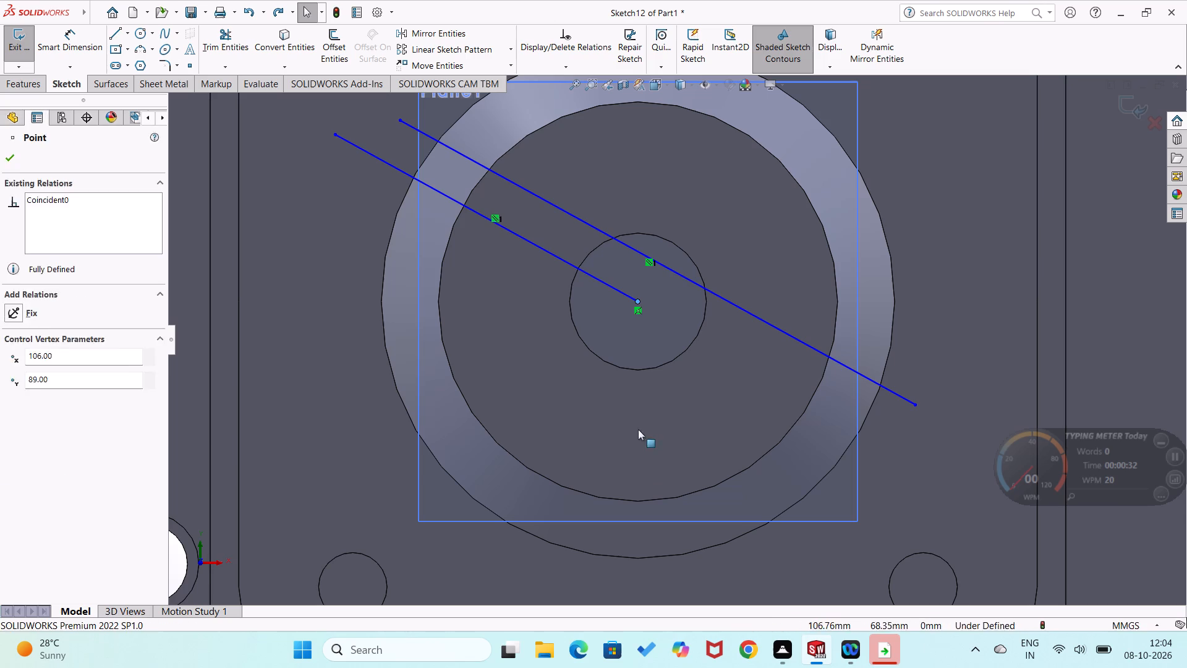
key("ctrl+z")
key("ctrl+z")
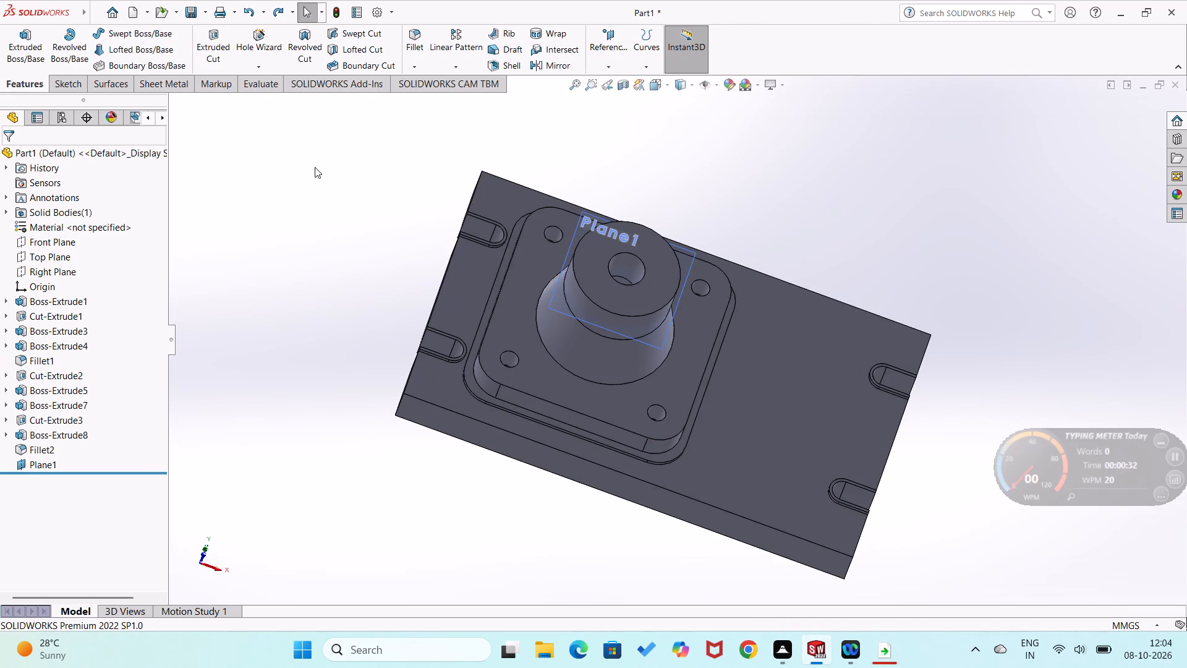
Start a new sketch on Plane1.
right_click(552, 306)
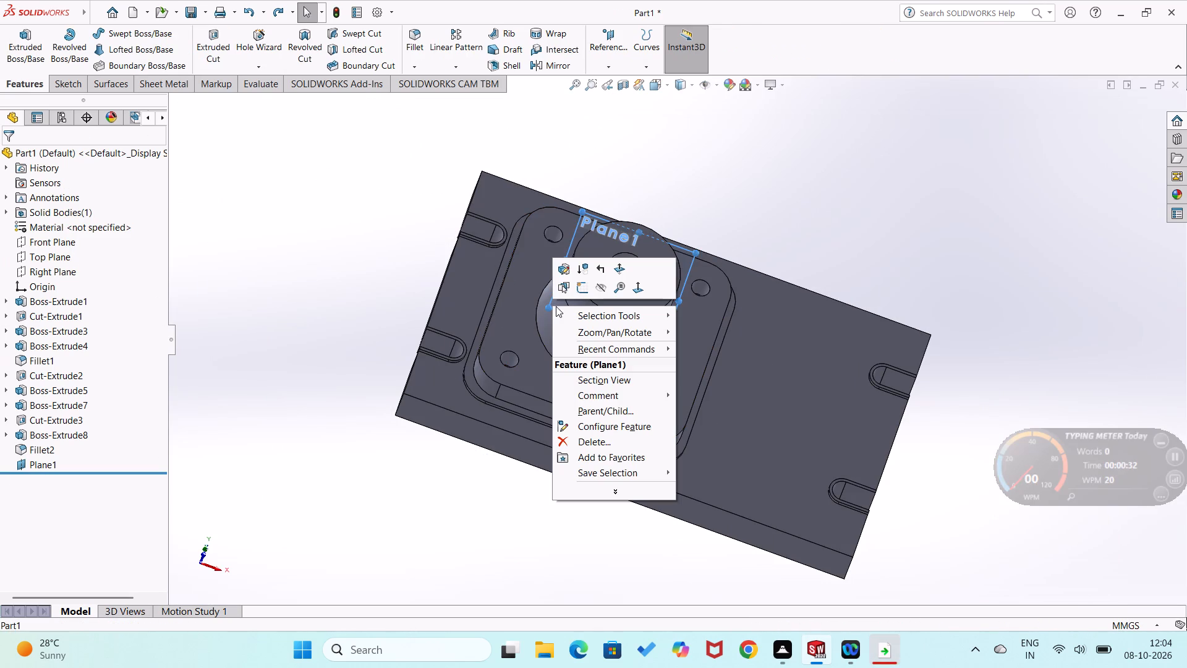
left_click(582, 288)
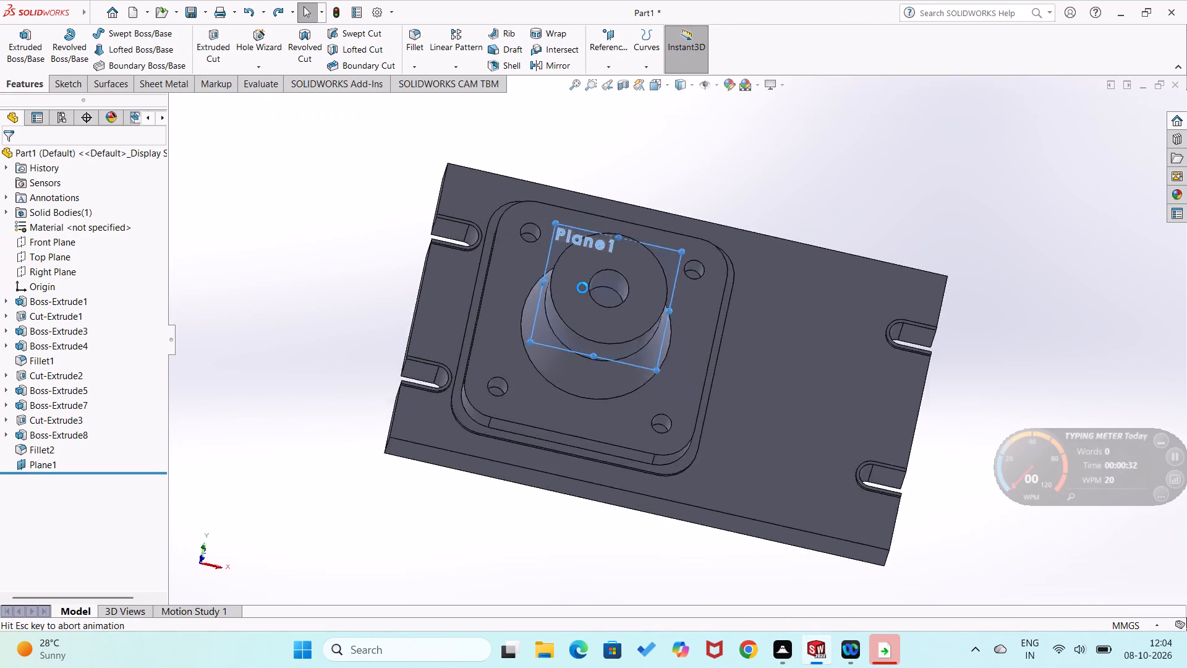
left_click(305, 310)
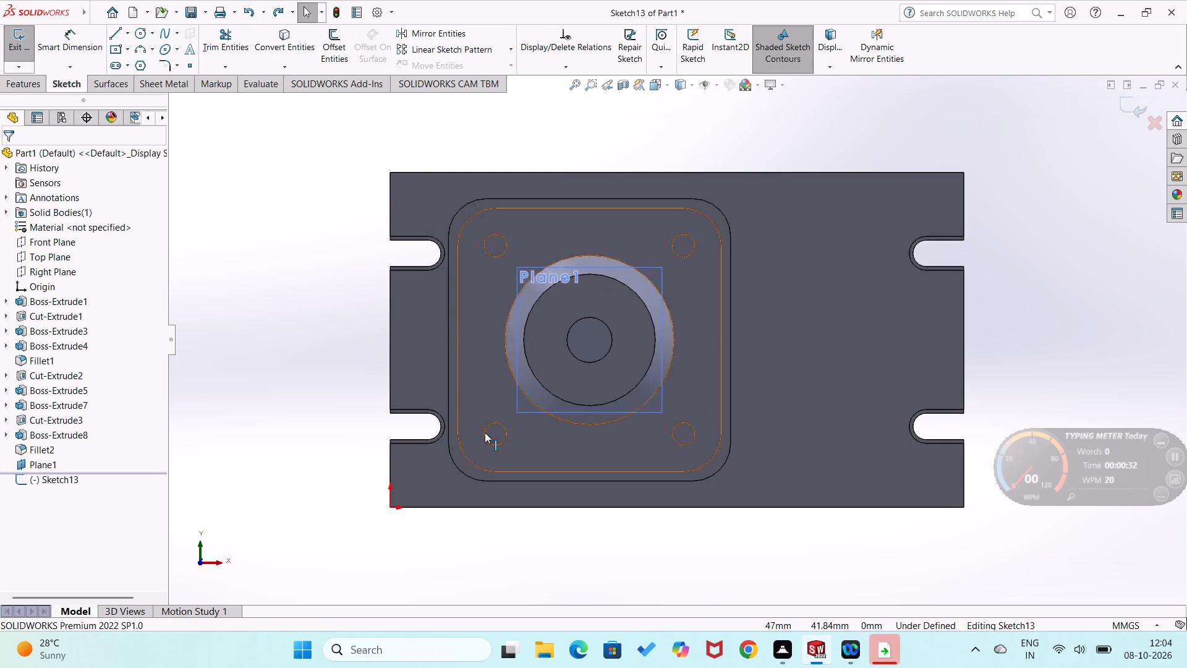
right_click(518, 414)
left_click(200, 375)
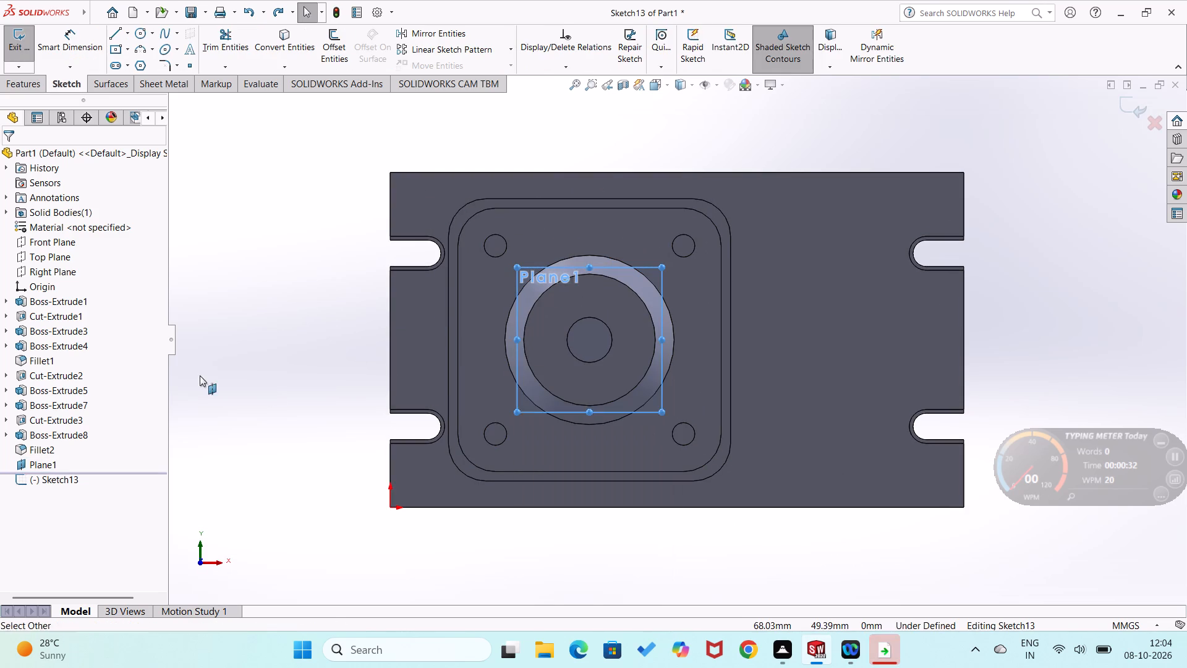
Draw a slanted midpoint line centred on the central hole, about 59 mm to each side, and convert it to construction geometry.
left_click(130, 35)
left_click(144, 82)
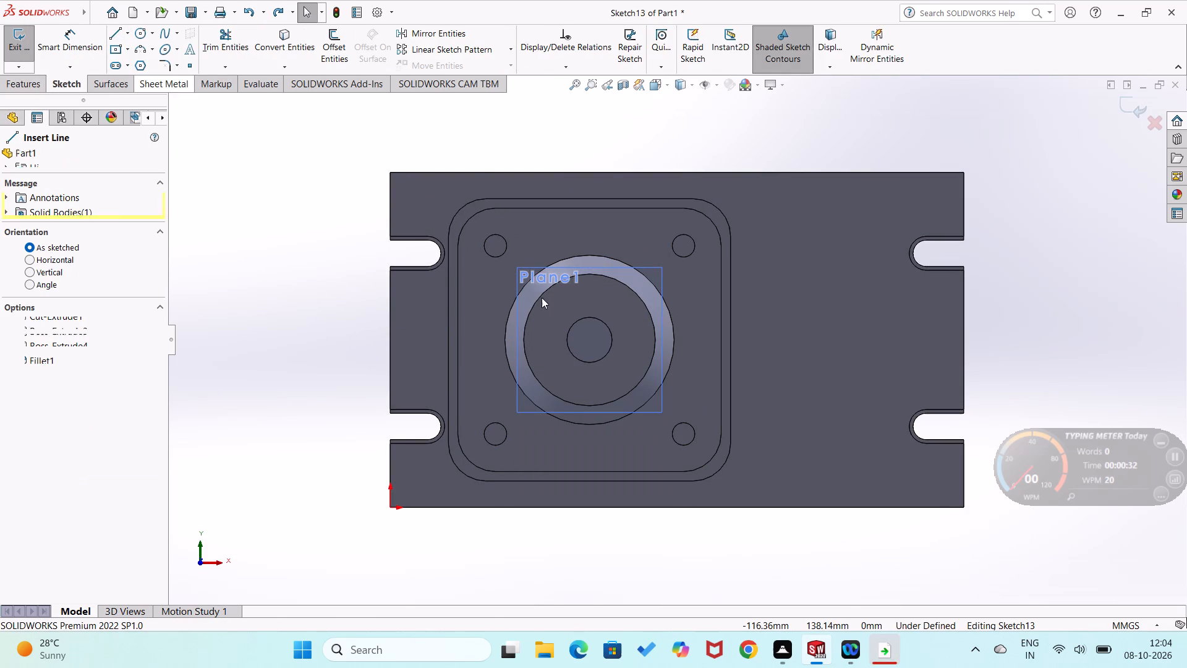
scroll(577, 309, "down", 5)
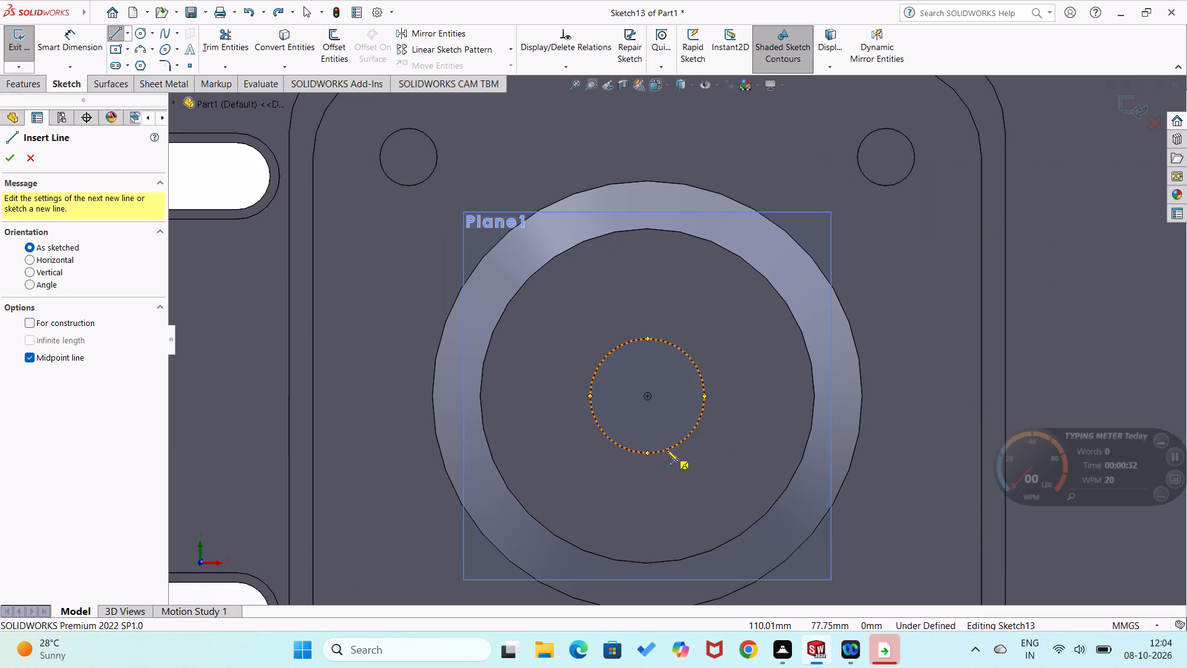
left_click(648, 396)
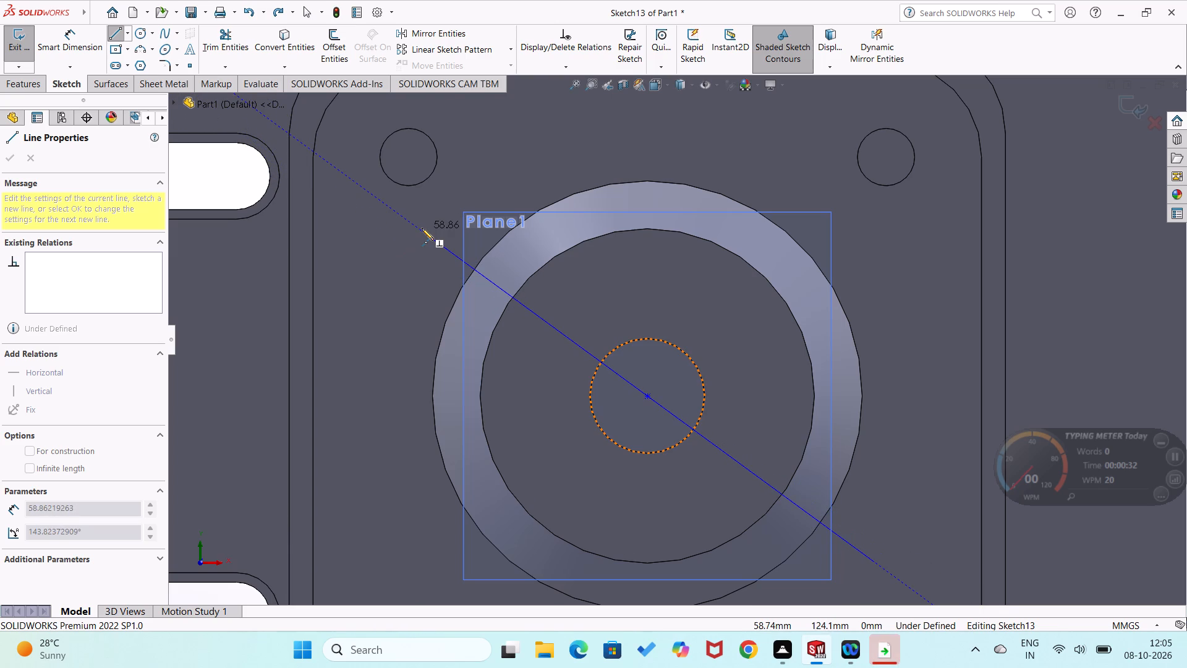
left_click(422, 228)
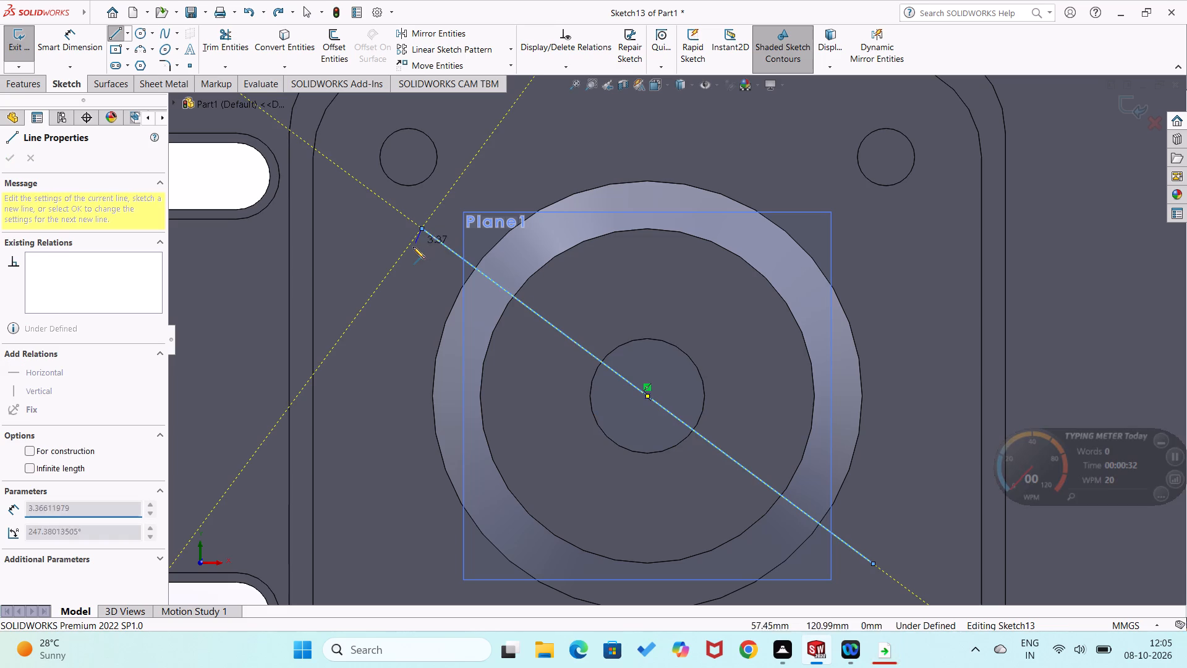
right_click_drag(407, 250, 405, 163)
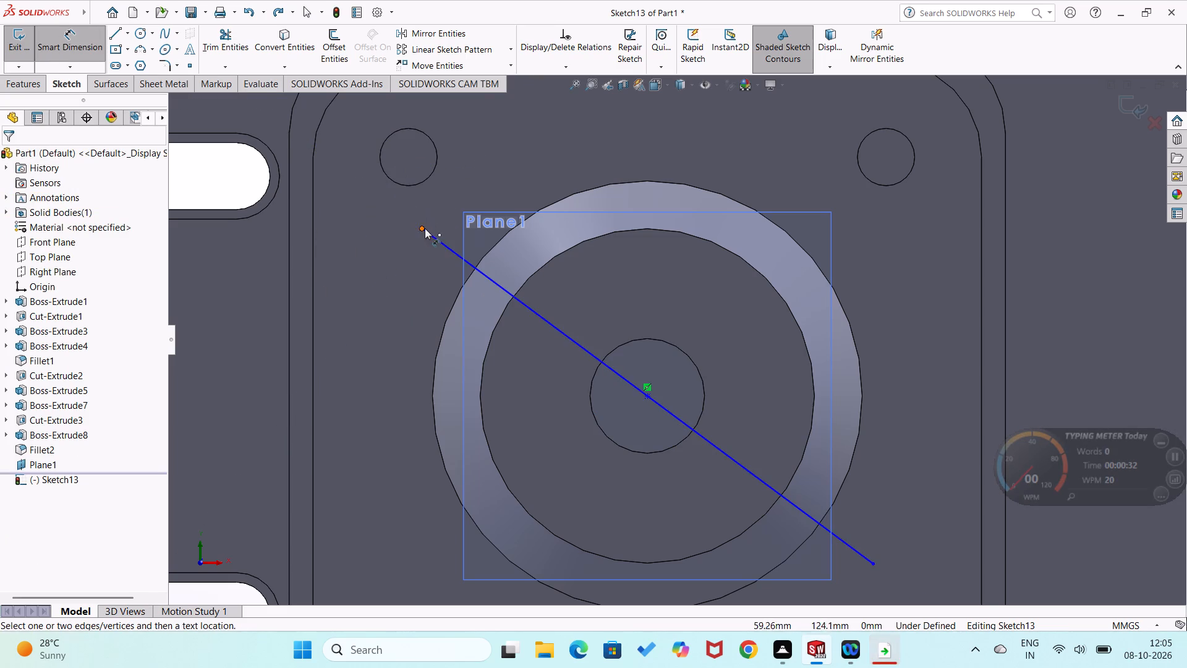
right_click(425, 229)
left_click(461, 215)
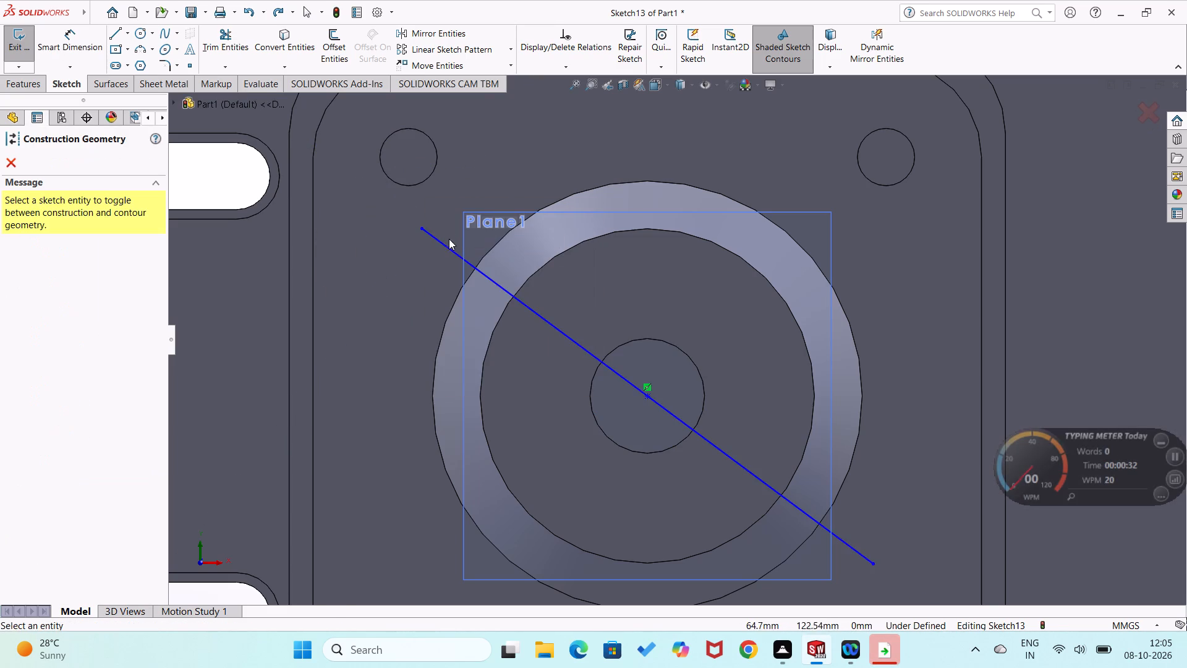
left_click(446, 244)
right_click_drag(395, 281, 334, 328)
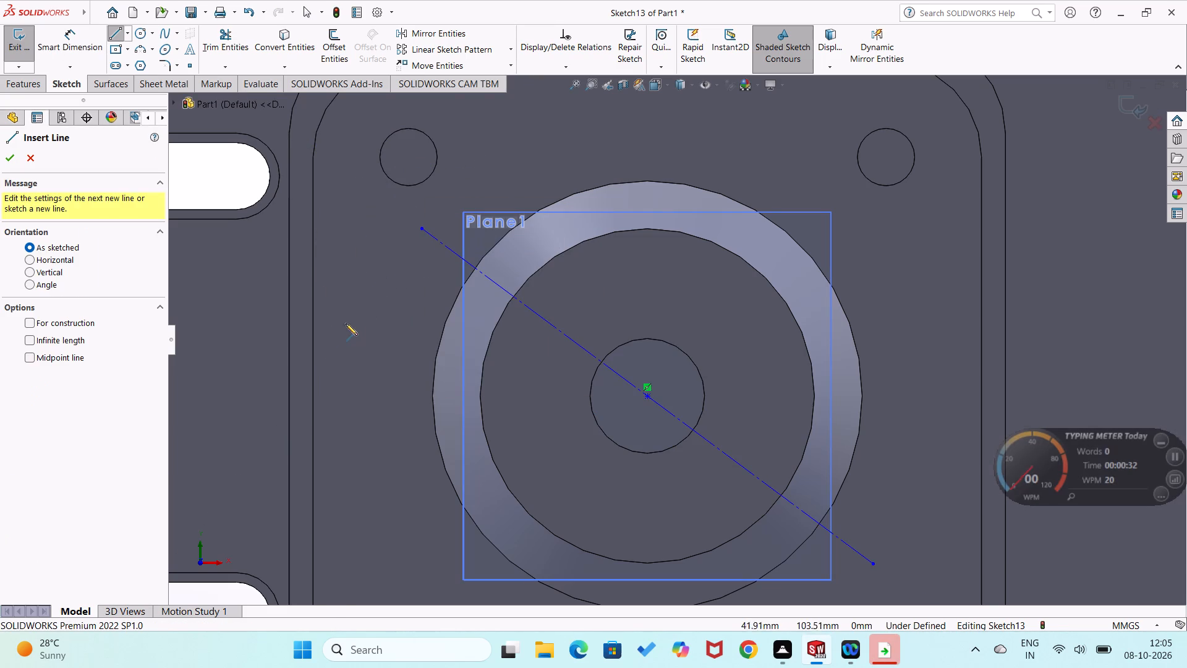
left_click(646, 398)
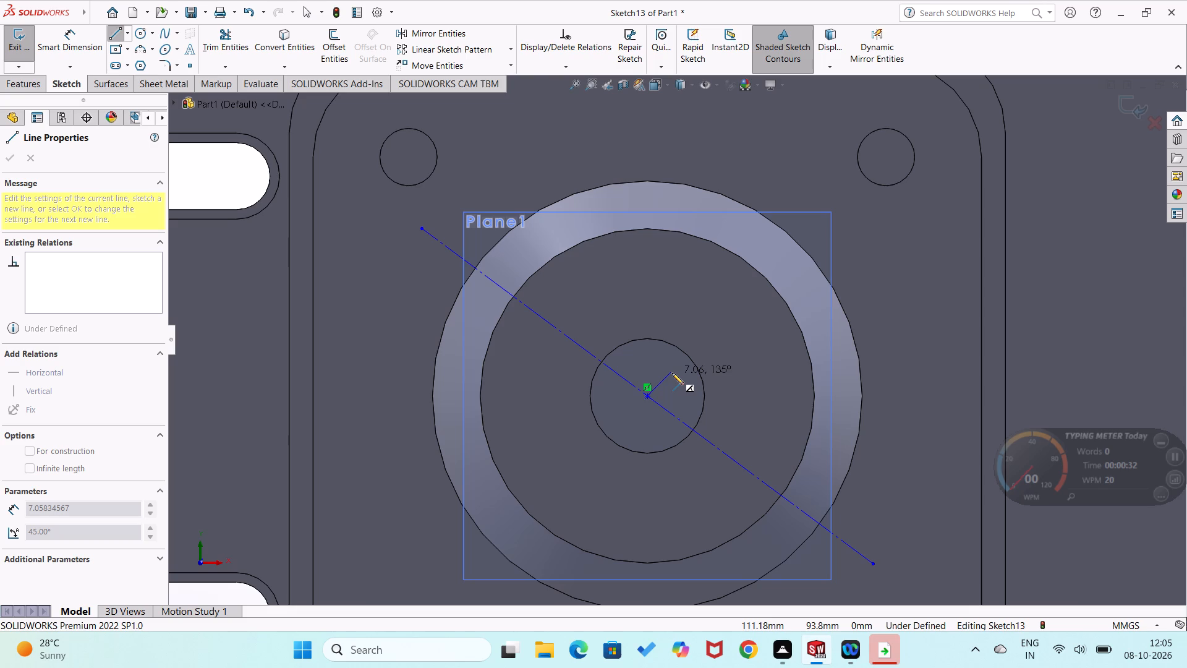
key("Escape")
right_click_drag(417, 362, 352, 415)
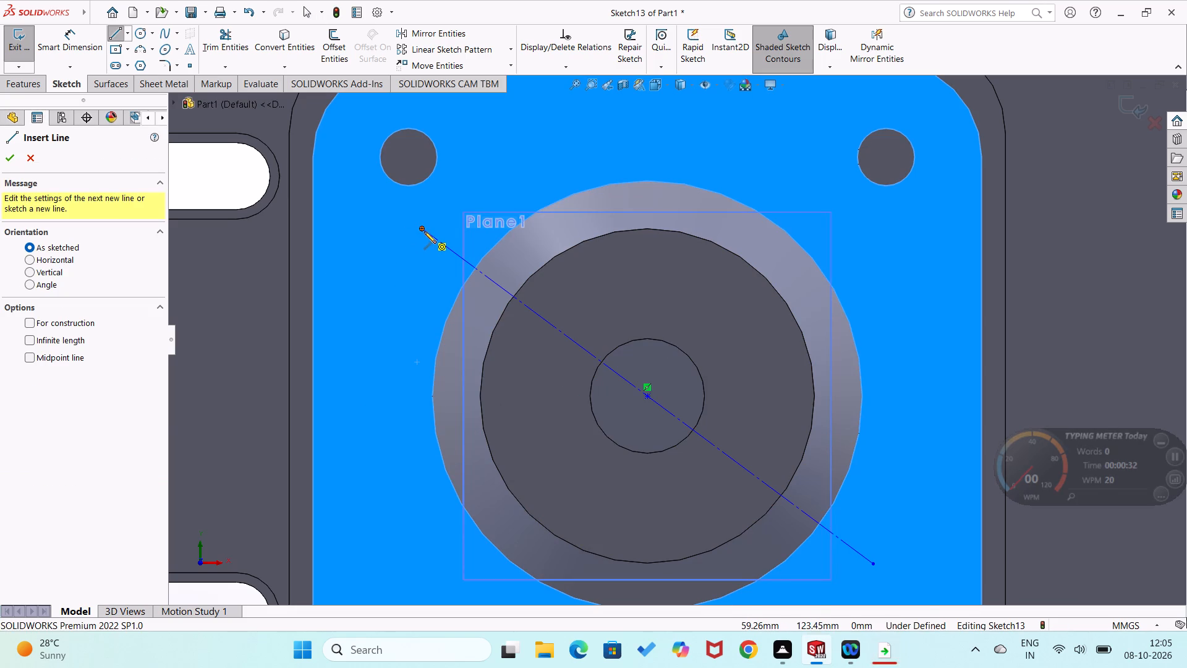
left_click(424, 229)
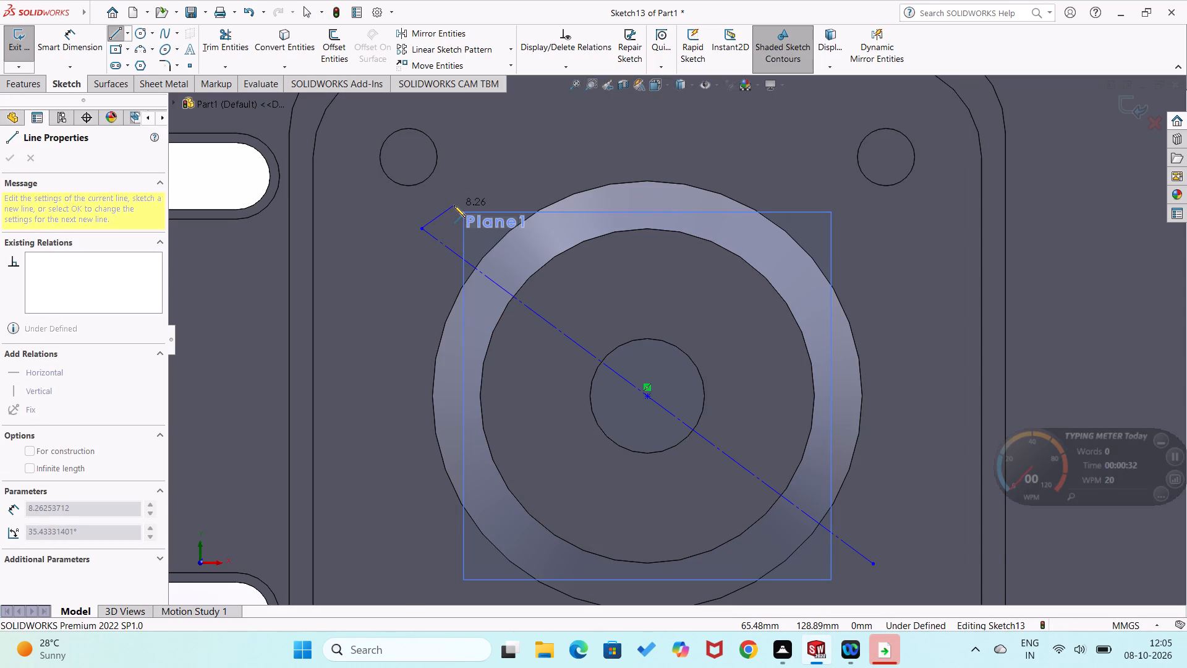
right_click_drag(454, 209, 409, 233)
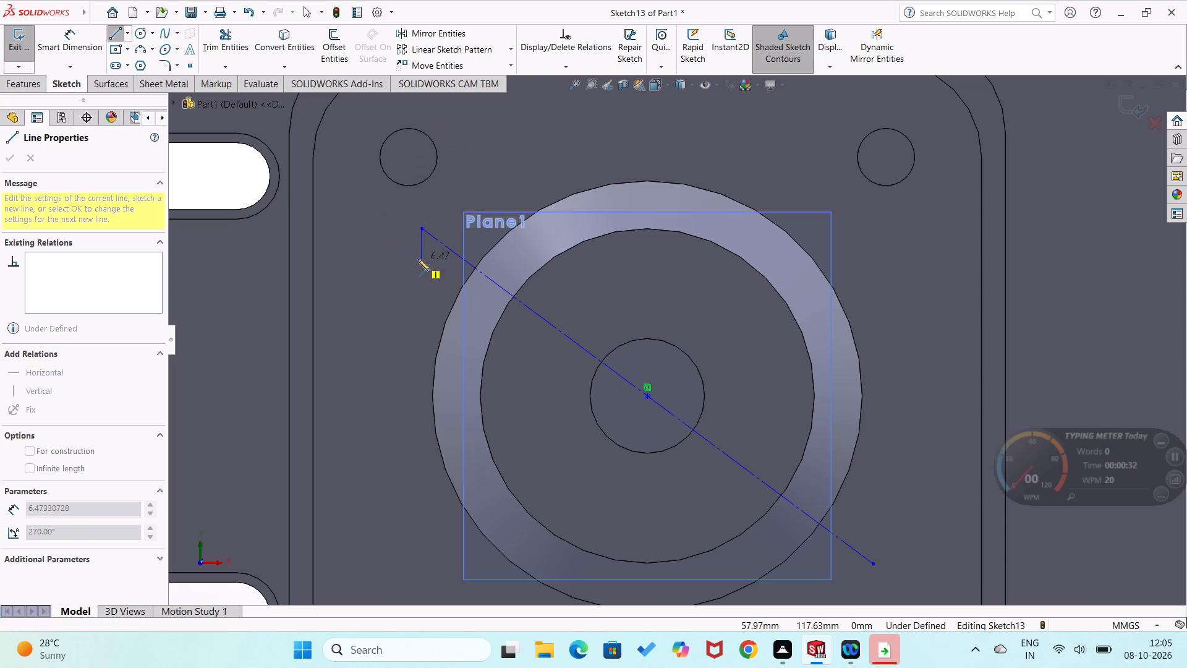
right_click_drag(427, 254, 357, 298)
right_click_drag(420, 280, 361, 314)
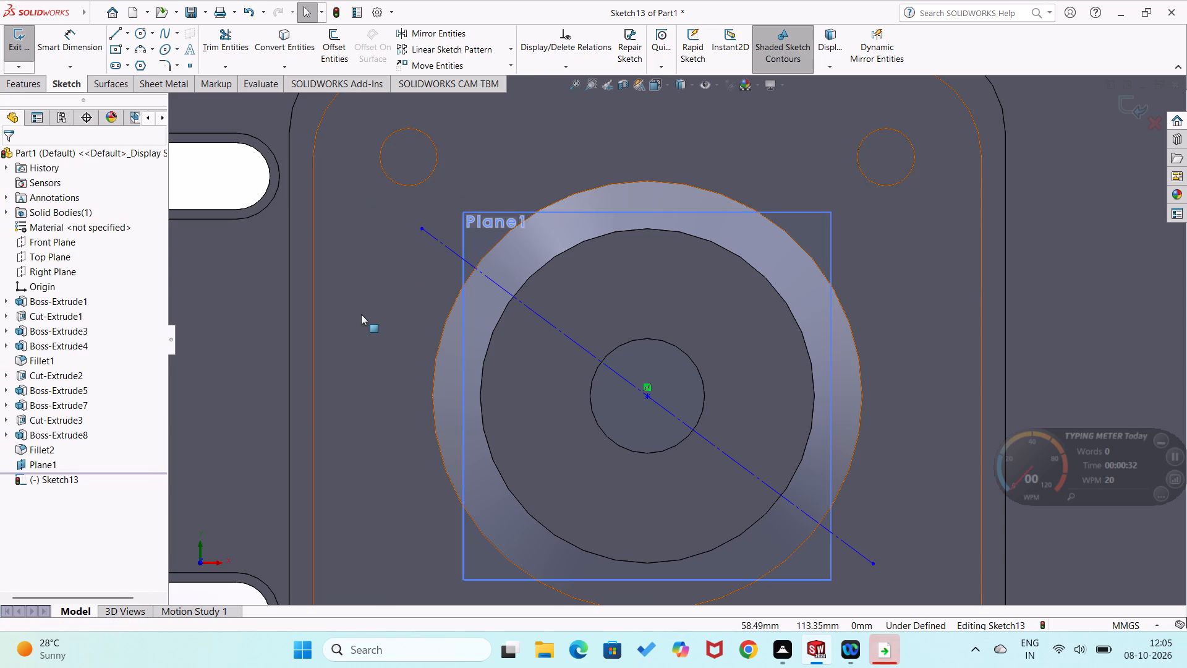
Sketch a short line off the construction line's upper-left part, a parallel line about 90 mm long, and a short line back to it.
right_click_drag(361, 314, 347, 322)
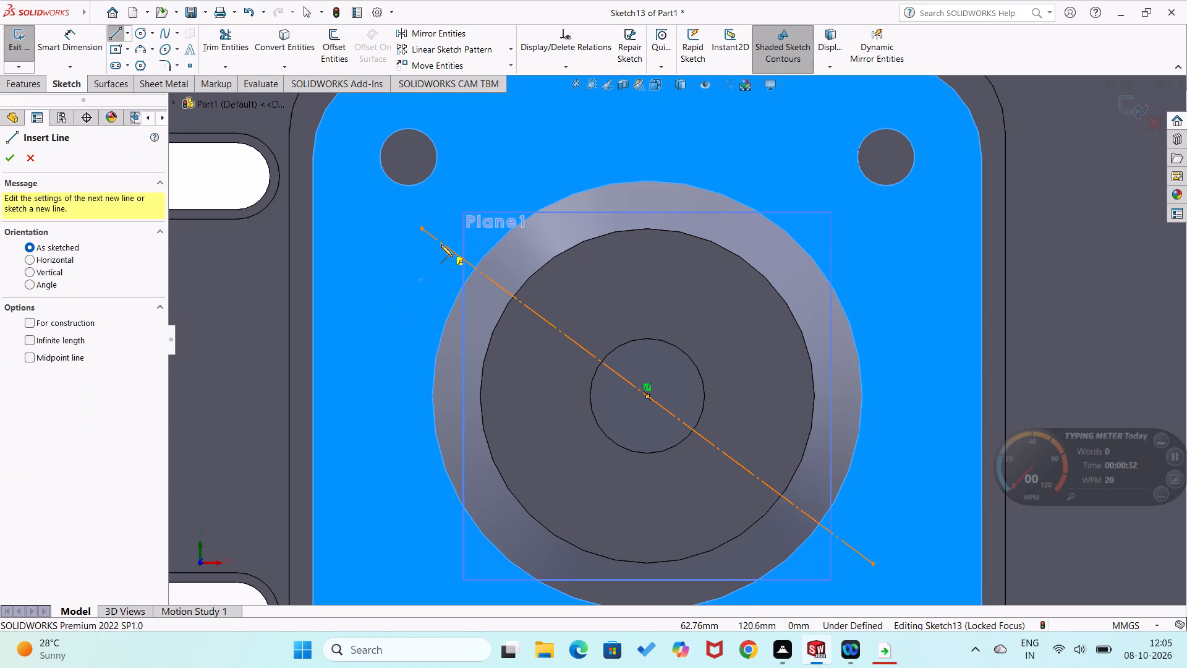
left_click(441, 244)
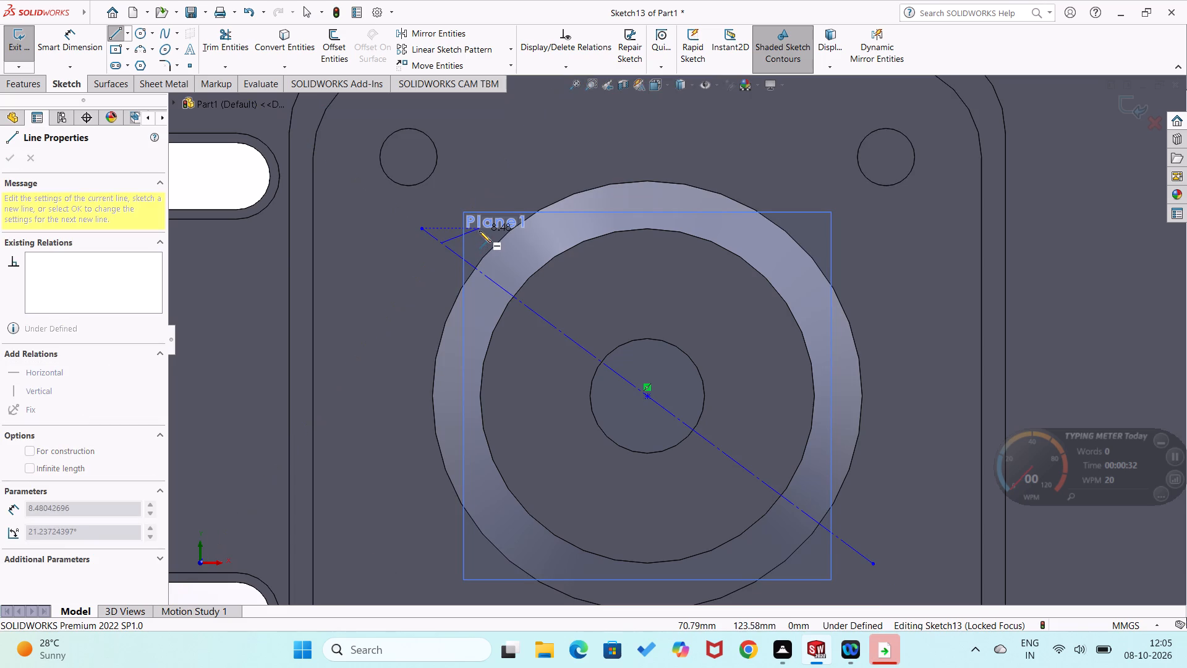
left_click(482, 233)
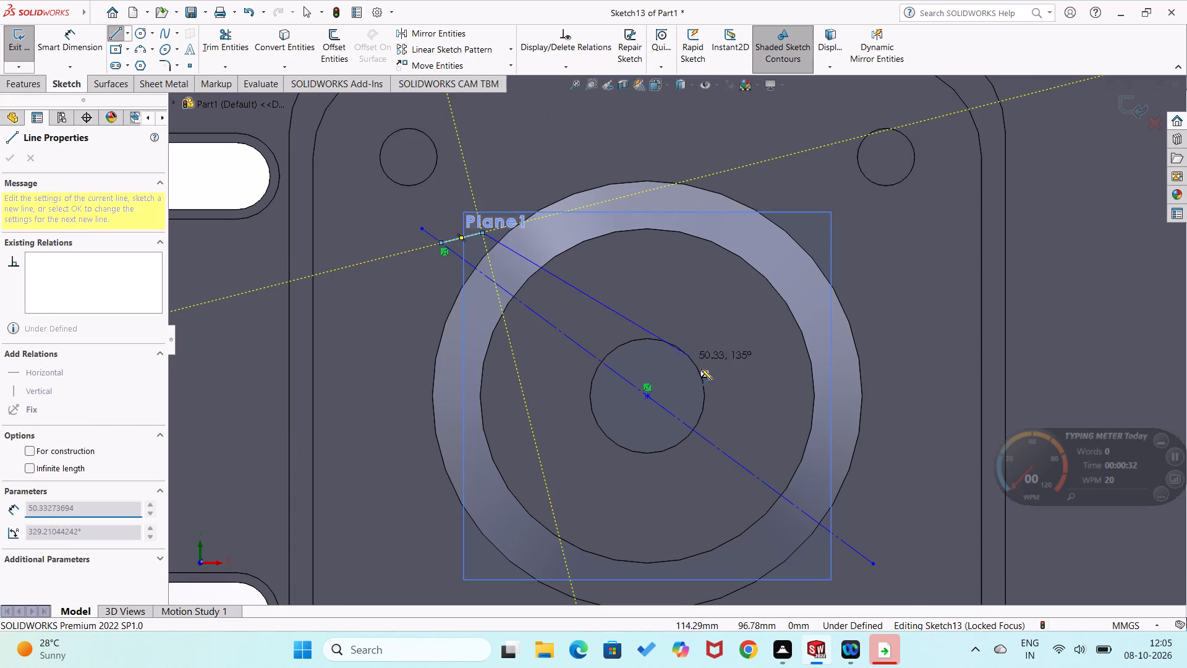
left_click(827, 490)
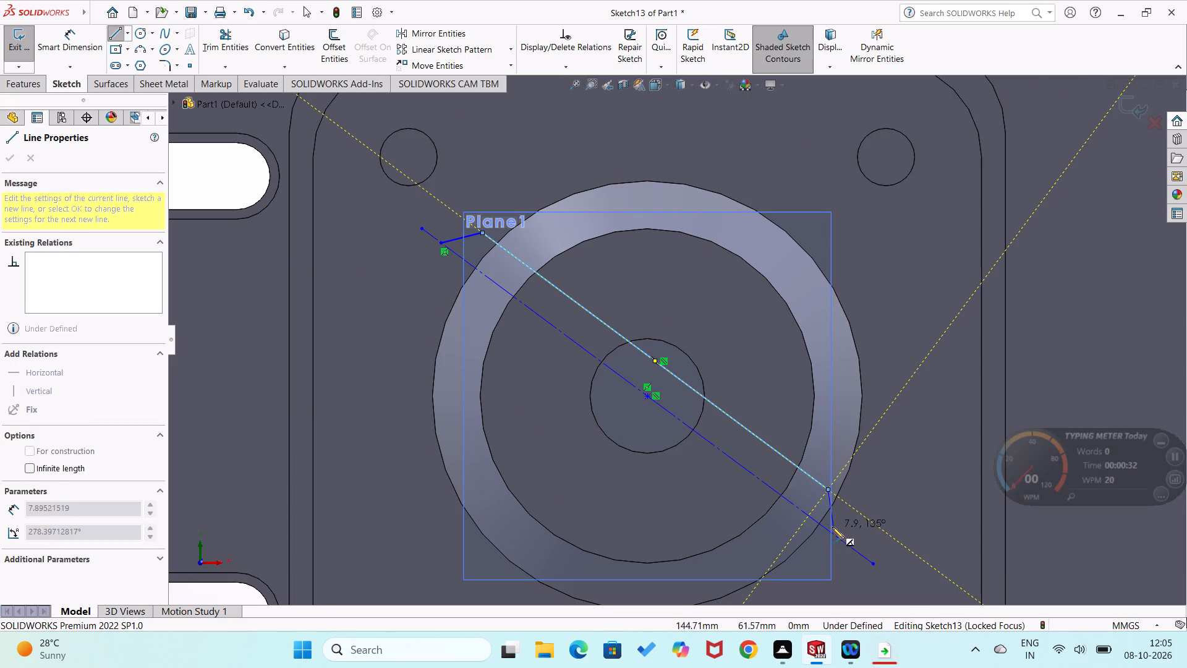
left_click(834, 533)
Dimension the long line parallel to the construction line with a length of 90 mm.
right_click_drag(860, 520, 851, 413)
left_click(785, 461)
left_click(804, 421)
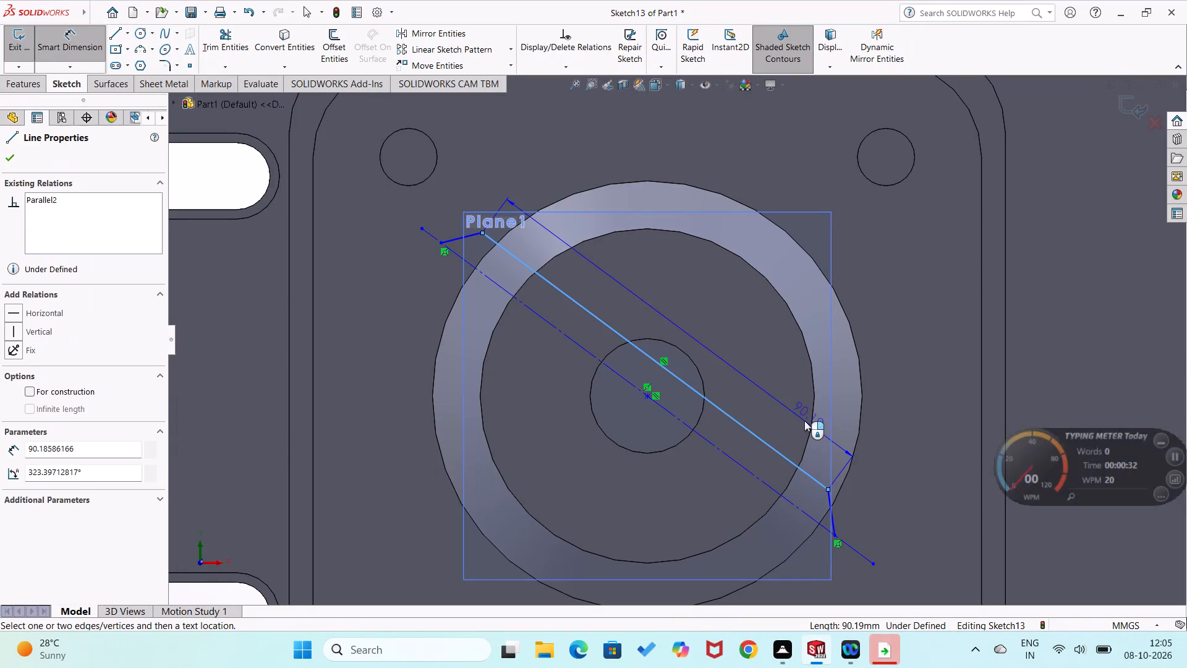
type("90")
key("Return")
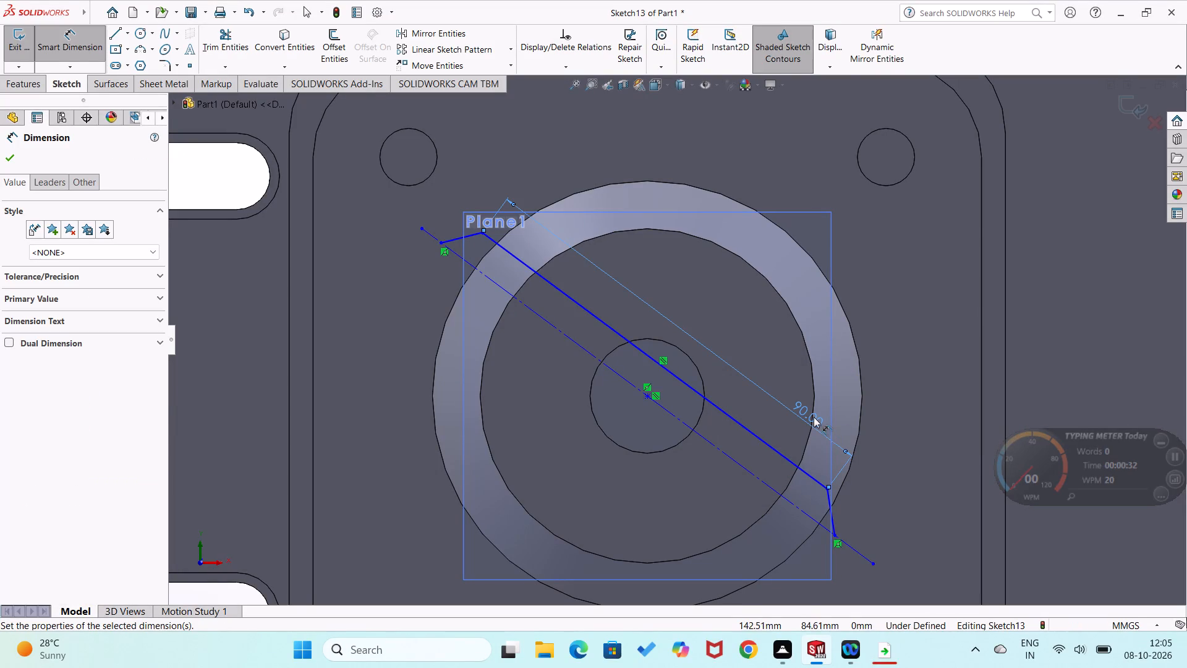
Set the long parallel line's length to 100 mm.
double_click(812, 417)
type("100")
key("Return")
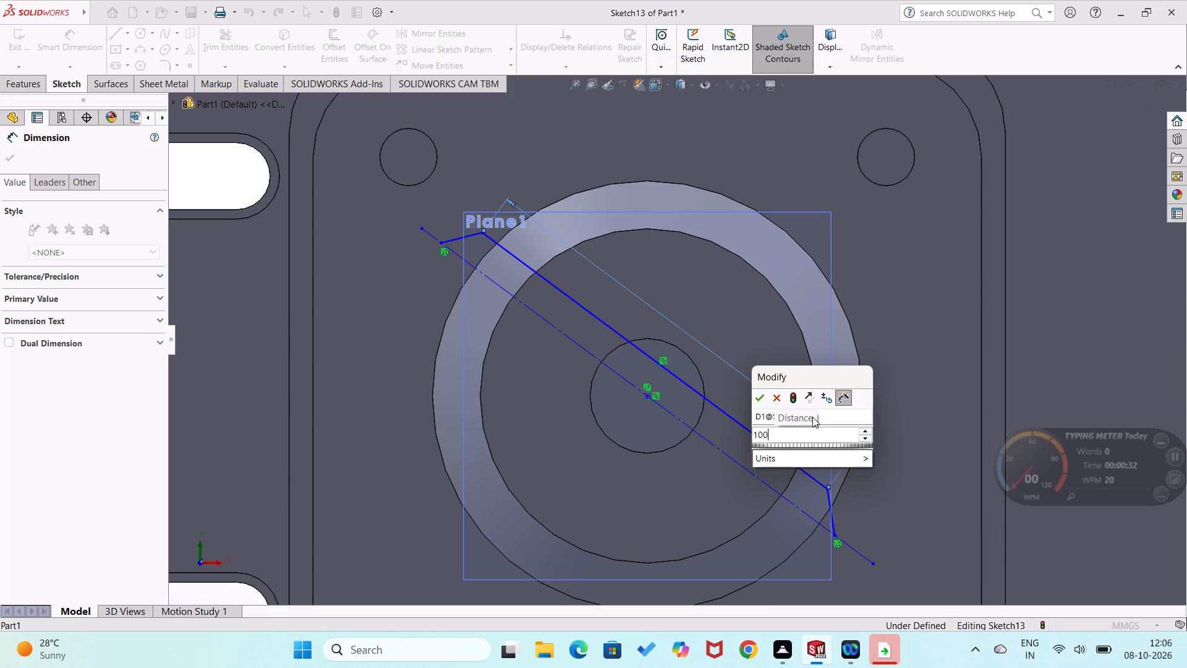
Delete the short line joining the lower-right end of the 100 mm line to the construction line.
scroll(840, 493, "down", 1)
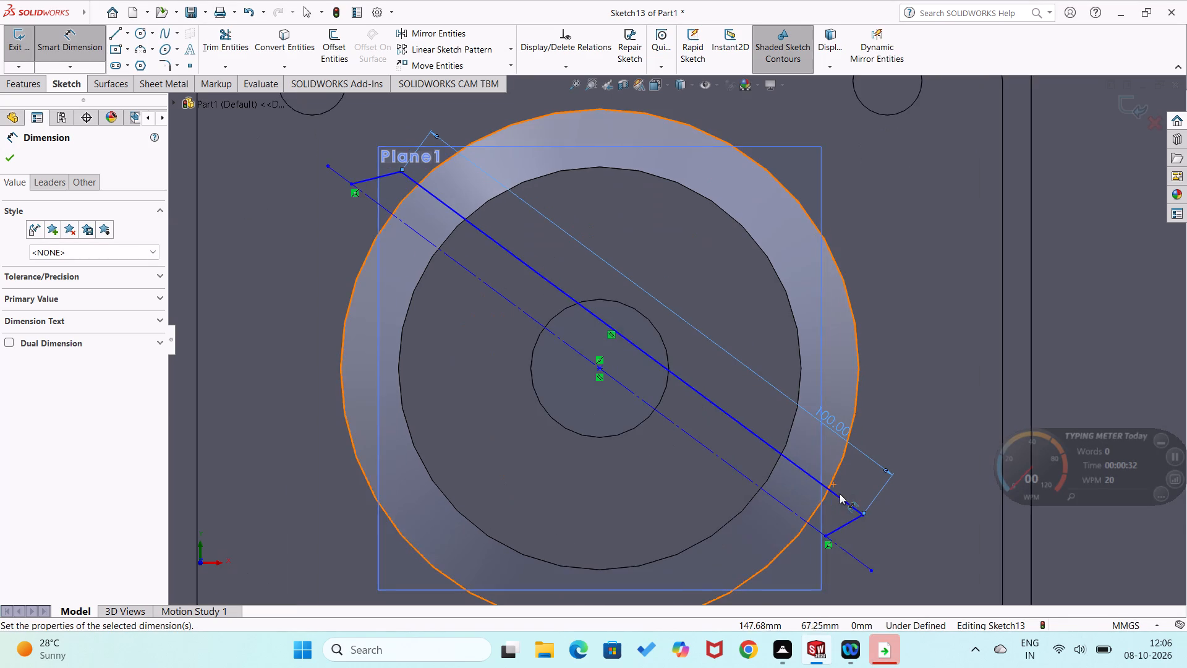
scroll(841, 503, "up", 2)
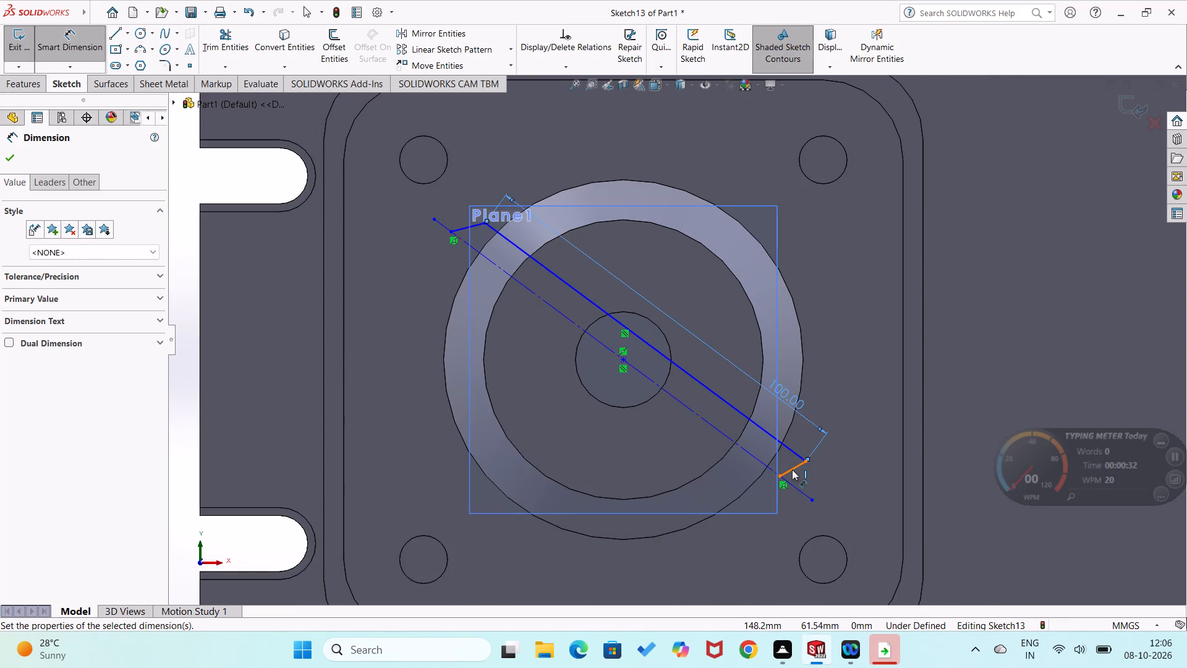
left_click(792, 469)
key("Delete")
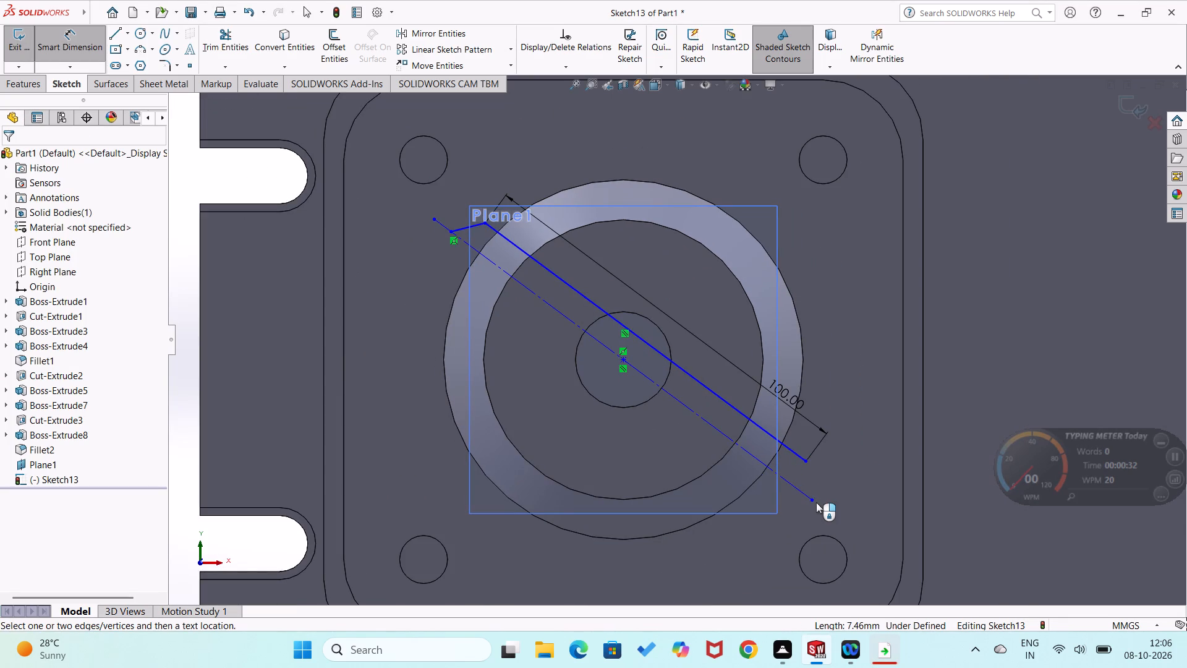
Stretch the construction line's lower-right endpoint outward to about X 168.8, Y 42.5 mm.
left_click_drag(811, 502, 843, 525)
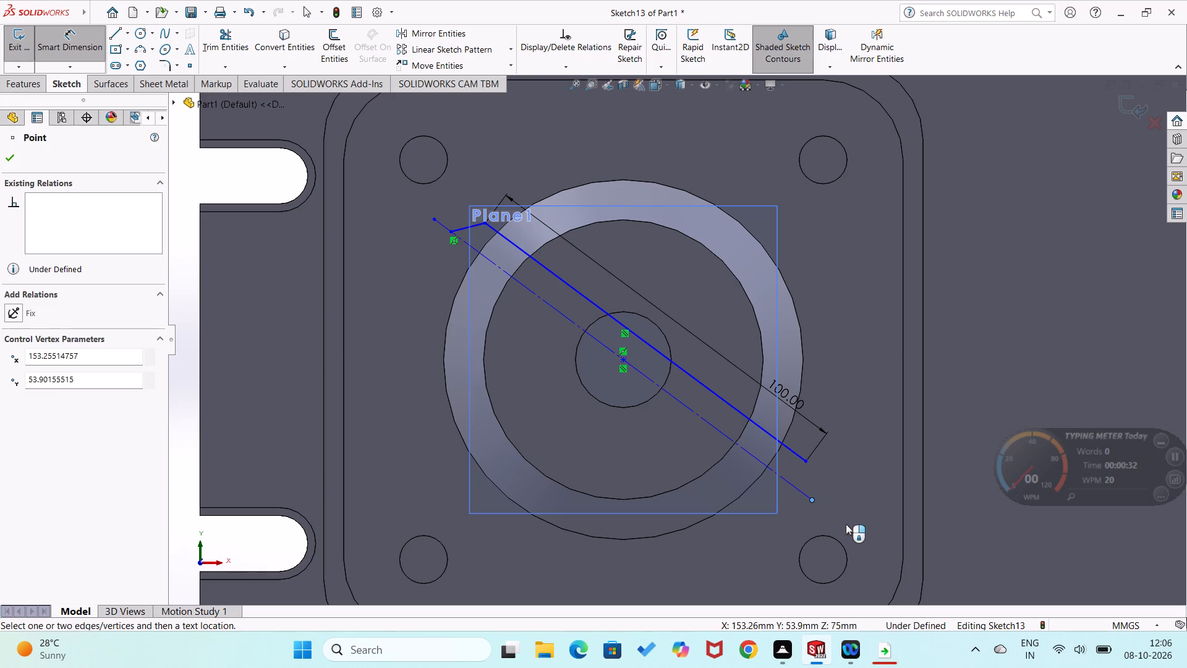
key("Escape")
key("Escape")
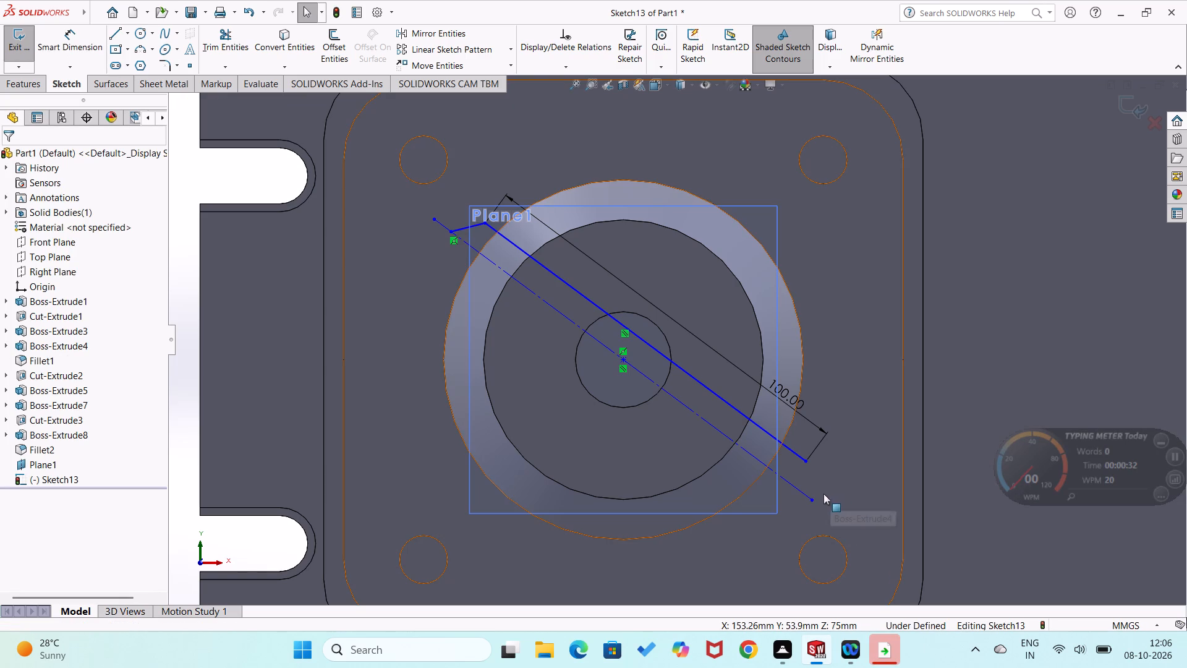
left_click_drag(812, 499, 854, 540)
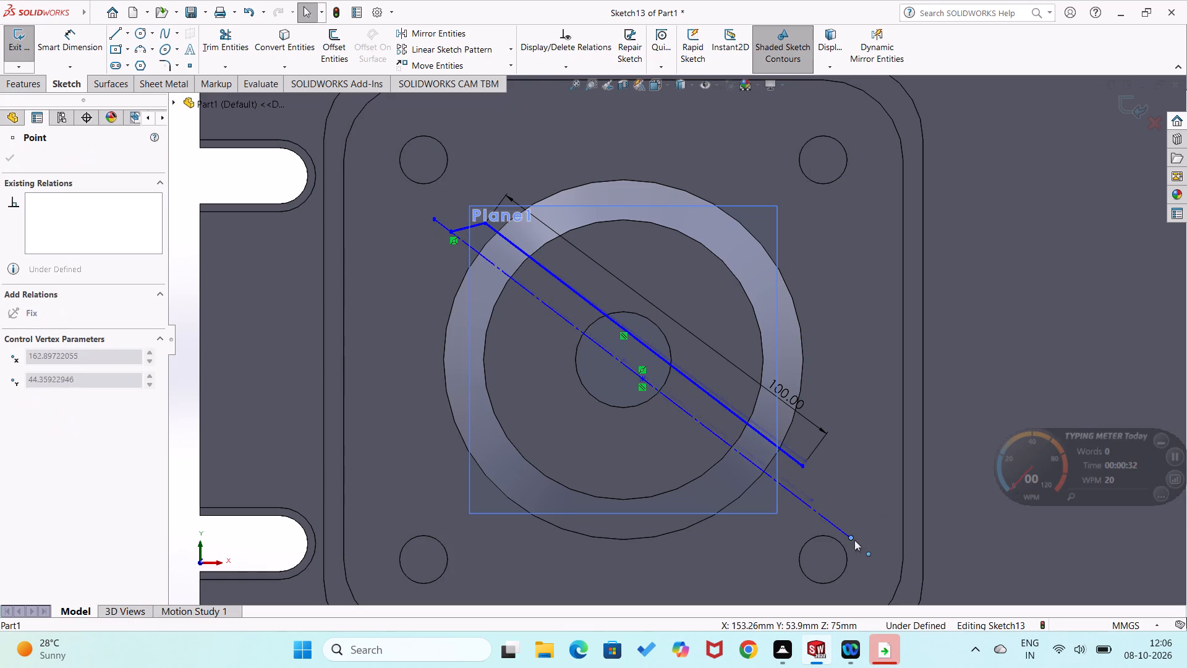
left_click_drag(854, 540, 874, 546)
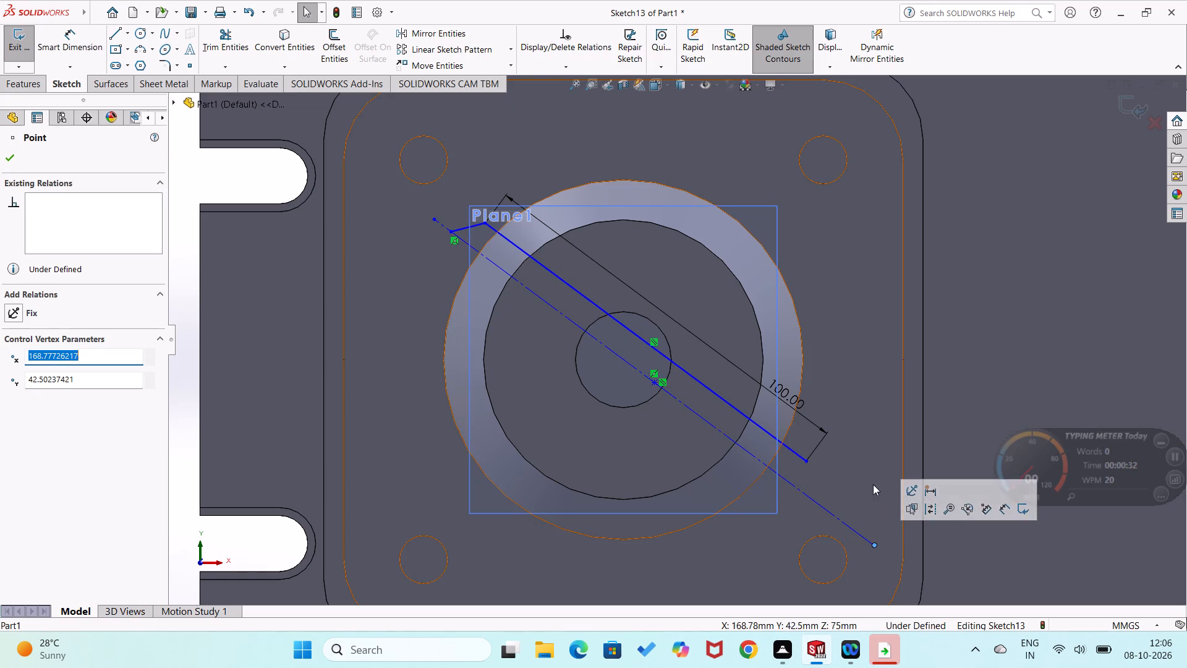
Close the slanted profile with a vertical line about 8.5 mm long down to the construction line and a line about 110.6 mm back along it.
scroll(872, 484, "down", 2)
right_click_drag(876, 439, 811, 473)
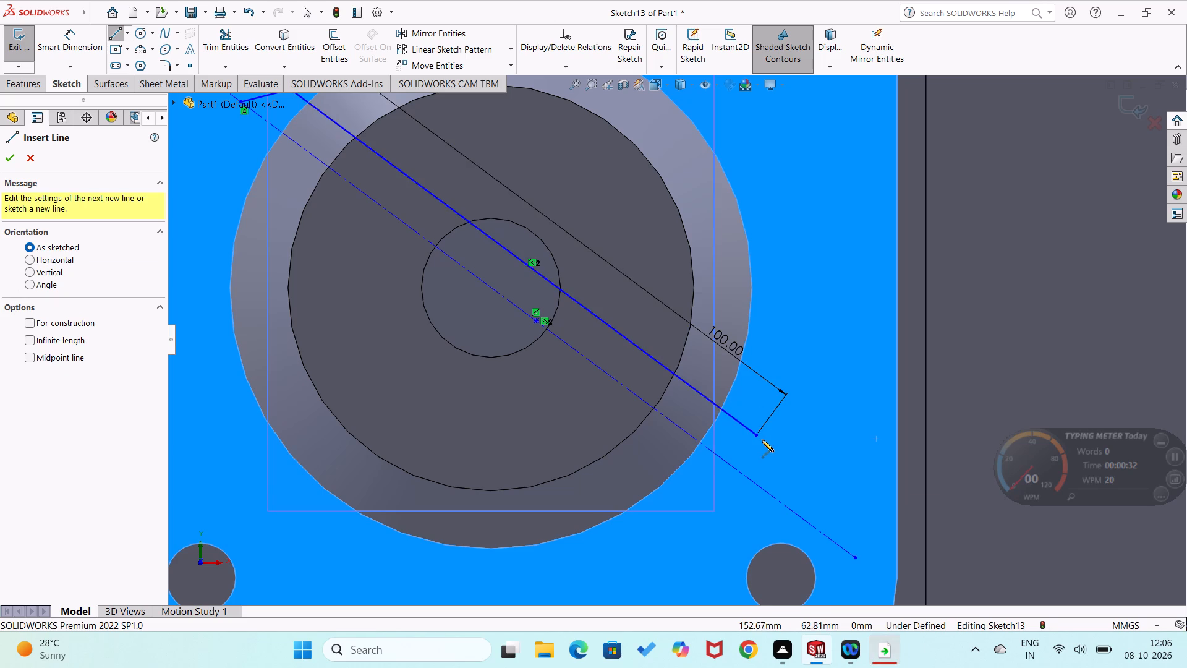
left_click(757, 435)
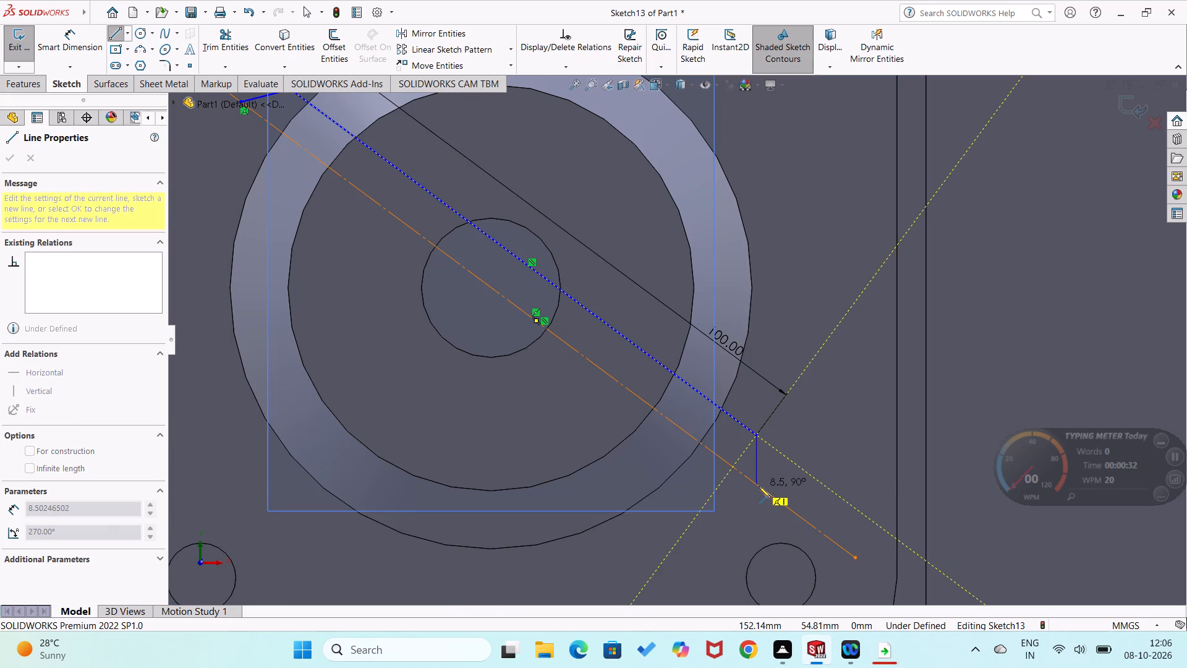
left_click(759, 486)
scroll(748, 473, "up", 2)
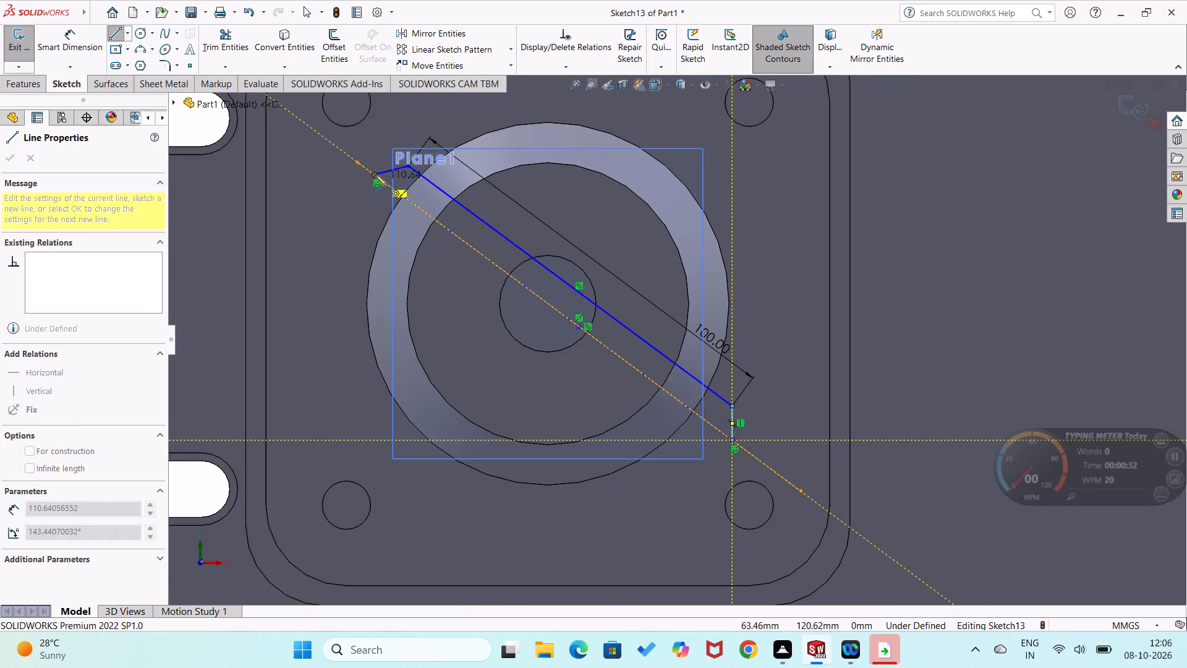
left_click(372, 174)
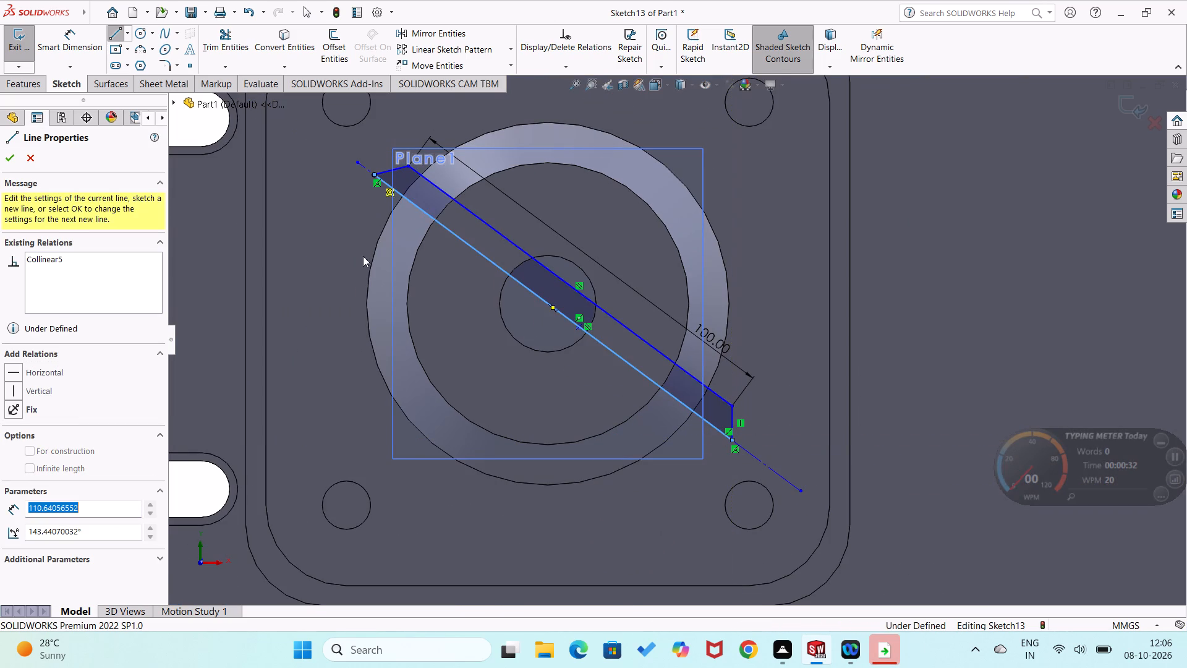
Dimension the vertical line at the profile's lower-right end with a length of 8 mm.
right_click_drag(312, 317, 327, 226)
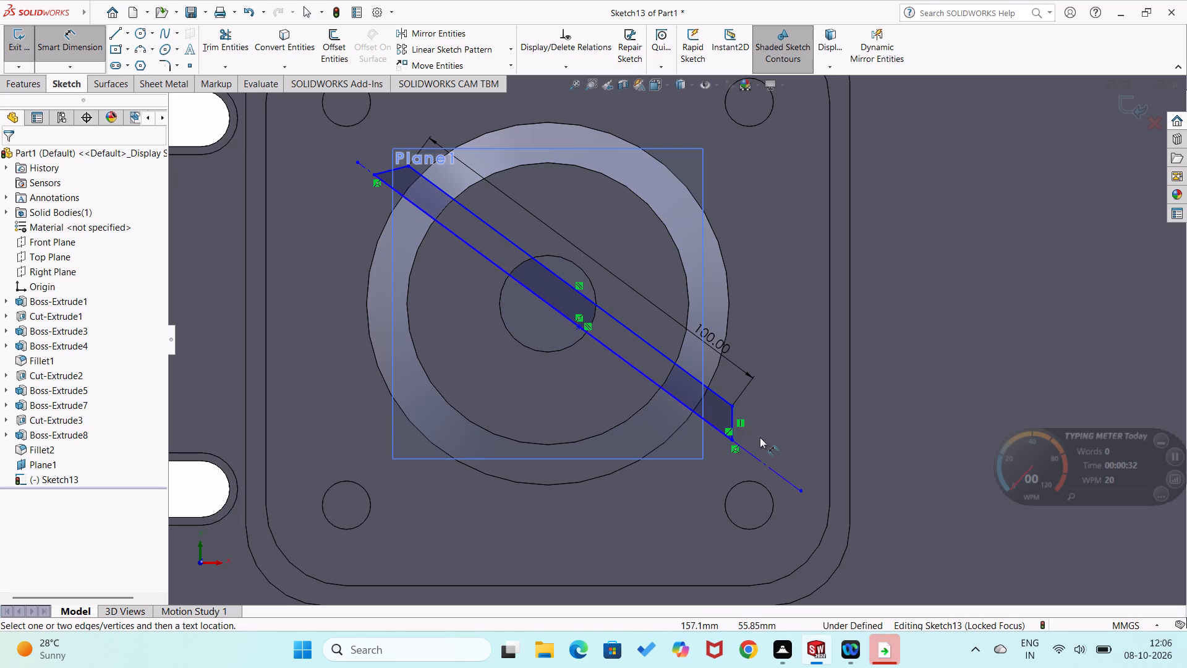
left_click(732, 417)
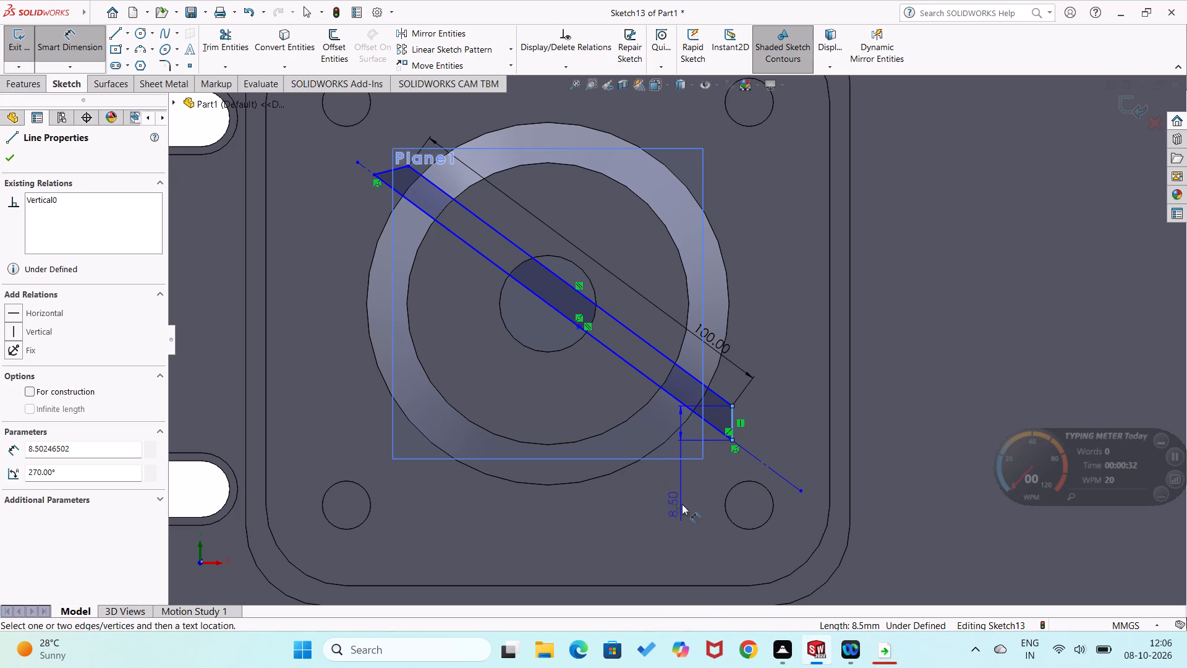
left_click(668, 419)
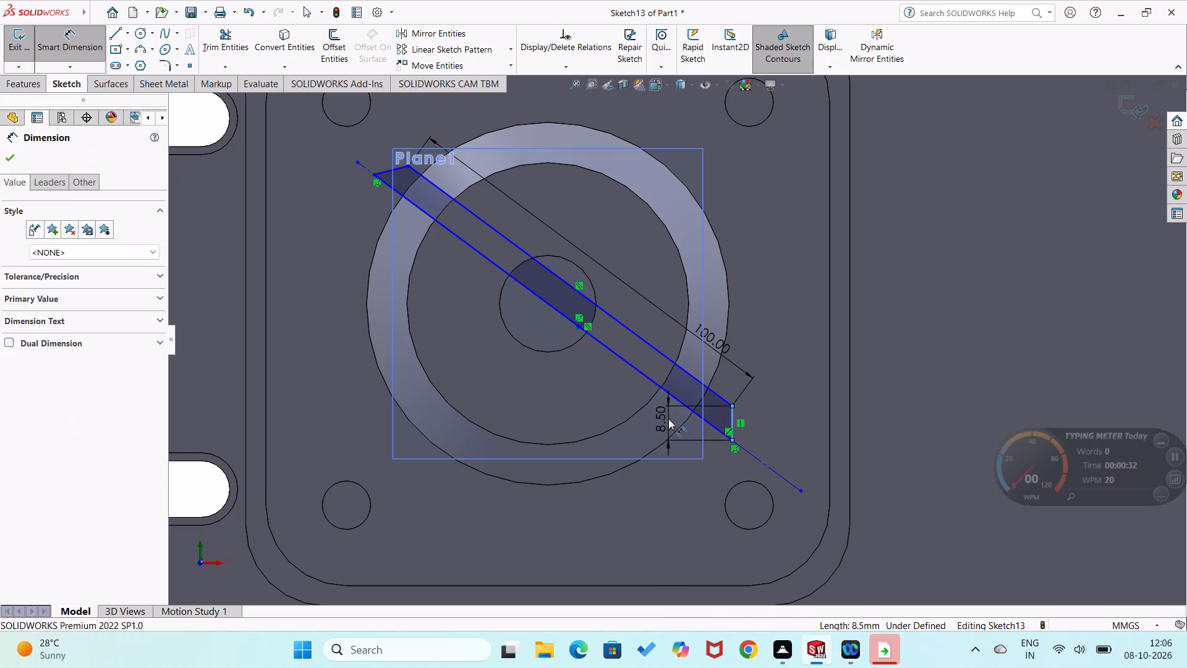
key("8")
key("Return")
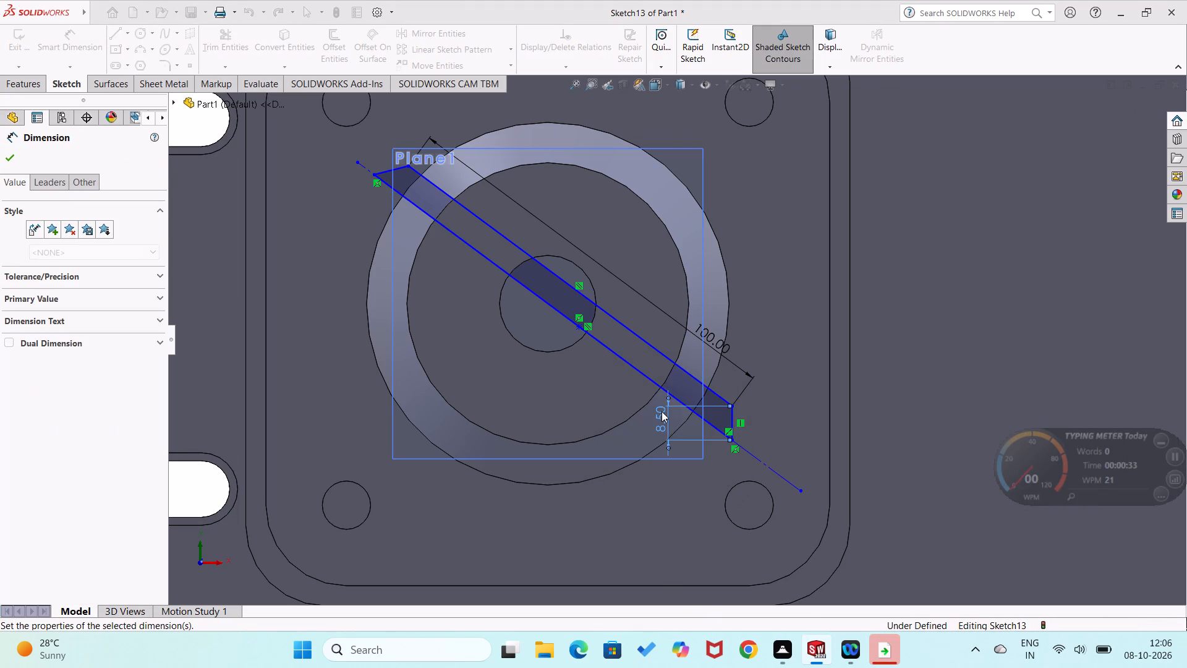
left_click(698, 491)
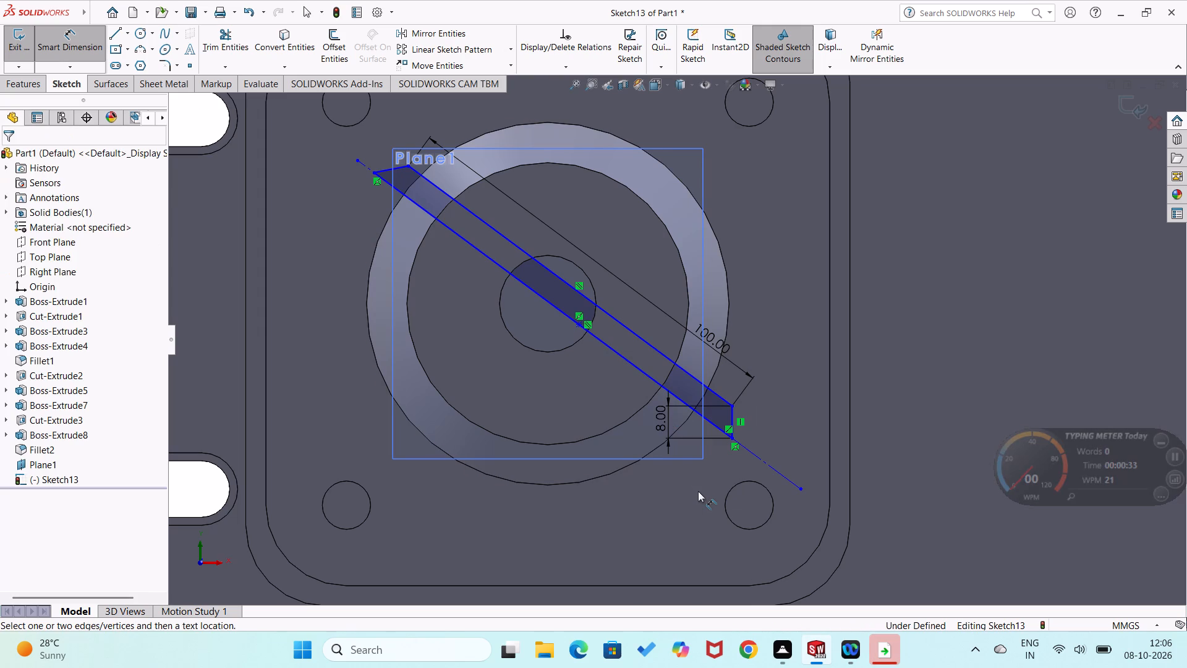
Dimension the horizontal extent of the short line at the profile's upper-left end as 8 mm.
left_click(391, 169)
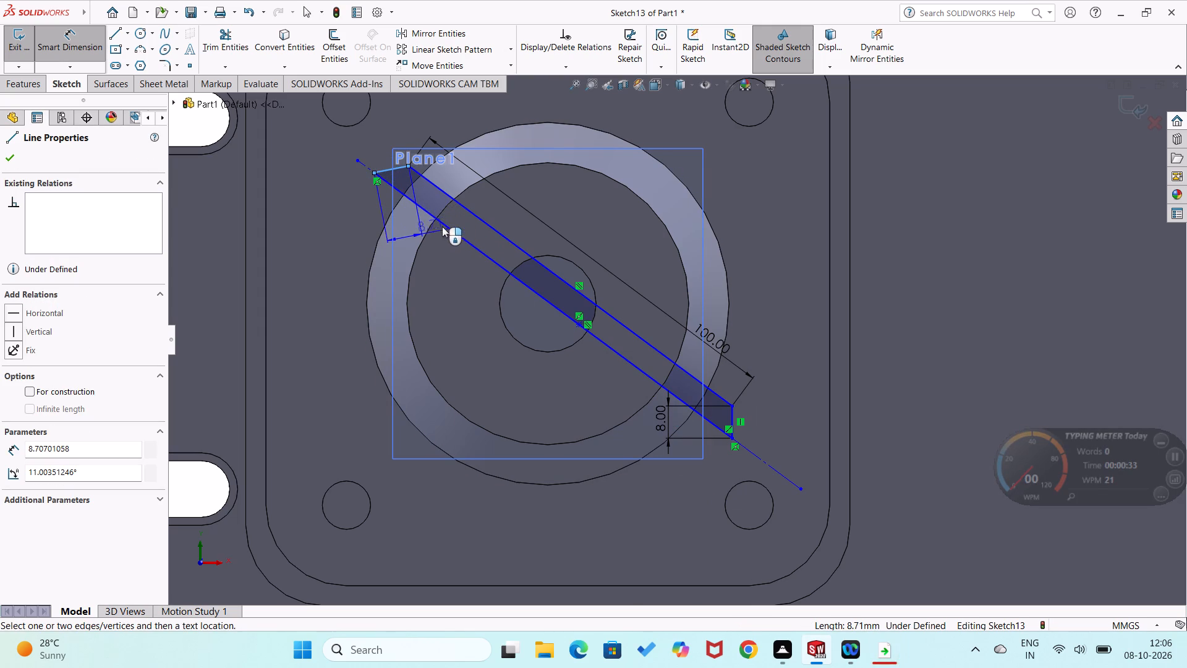
left_click(406, 229)
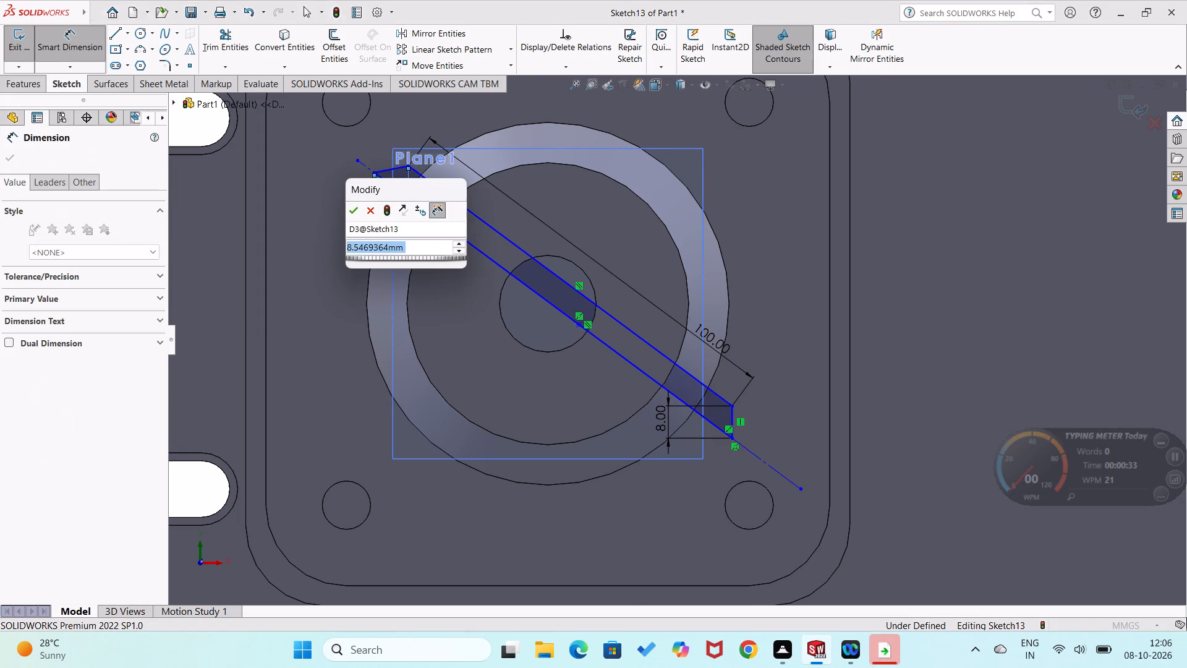
key("8")
key("Return")
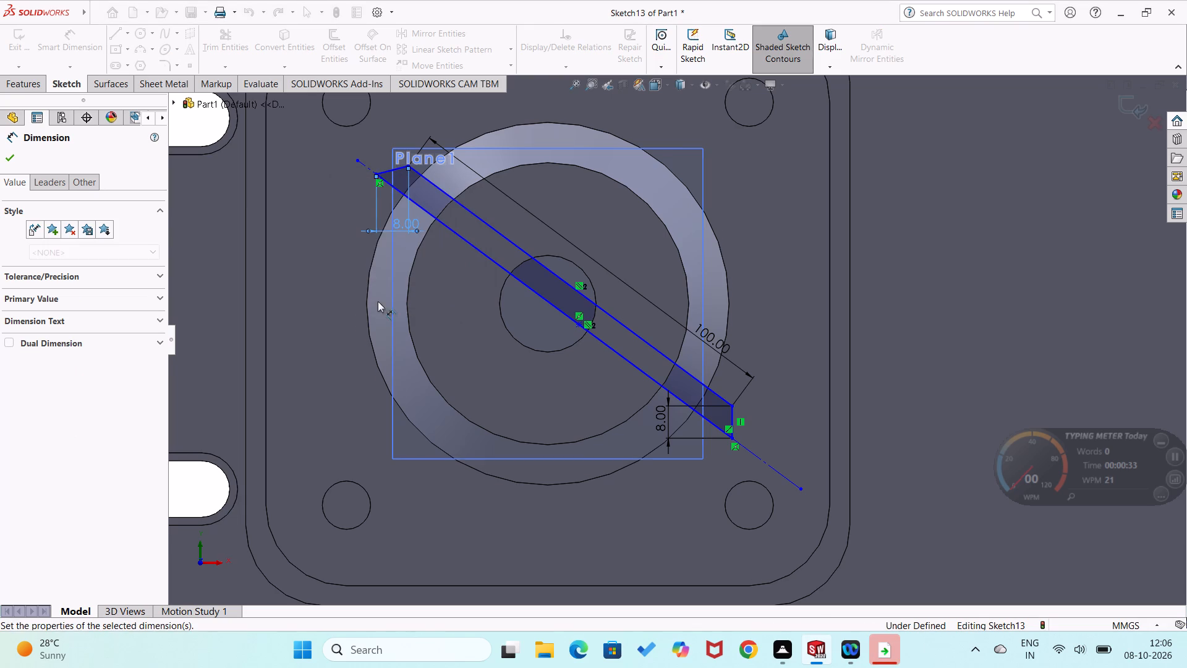
left_click(333, 325)
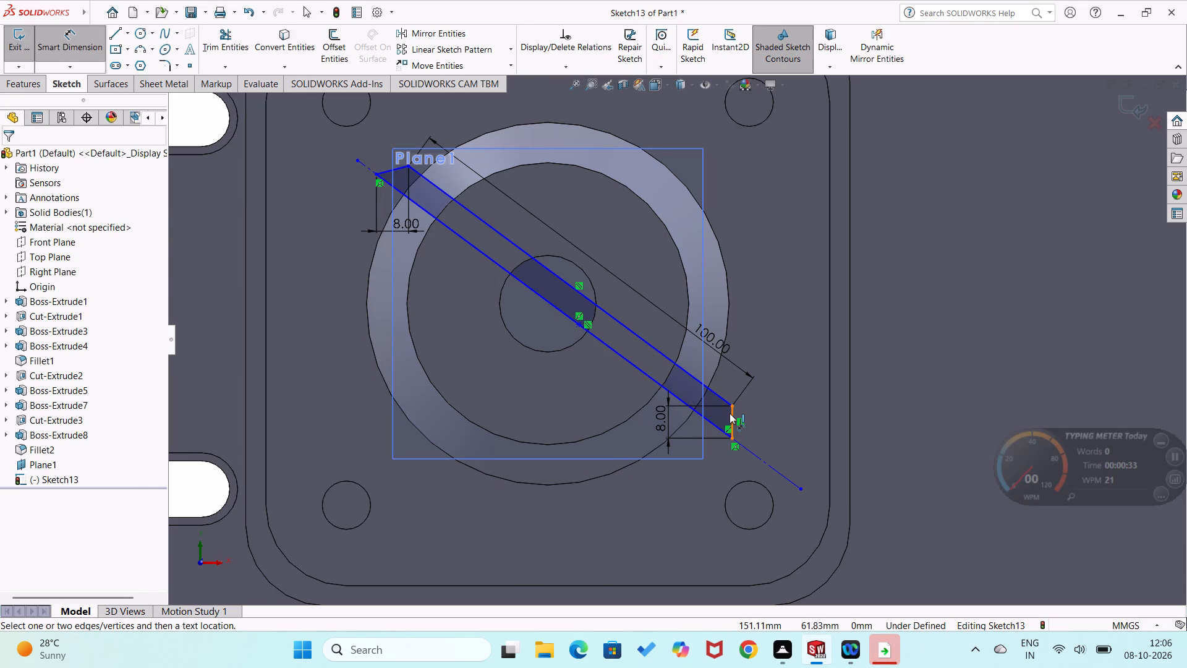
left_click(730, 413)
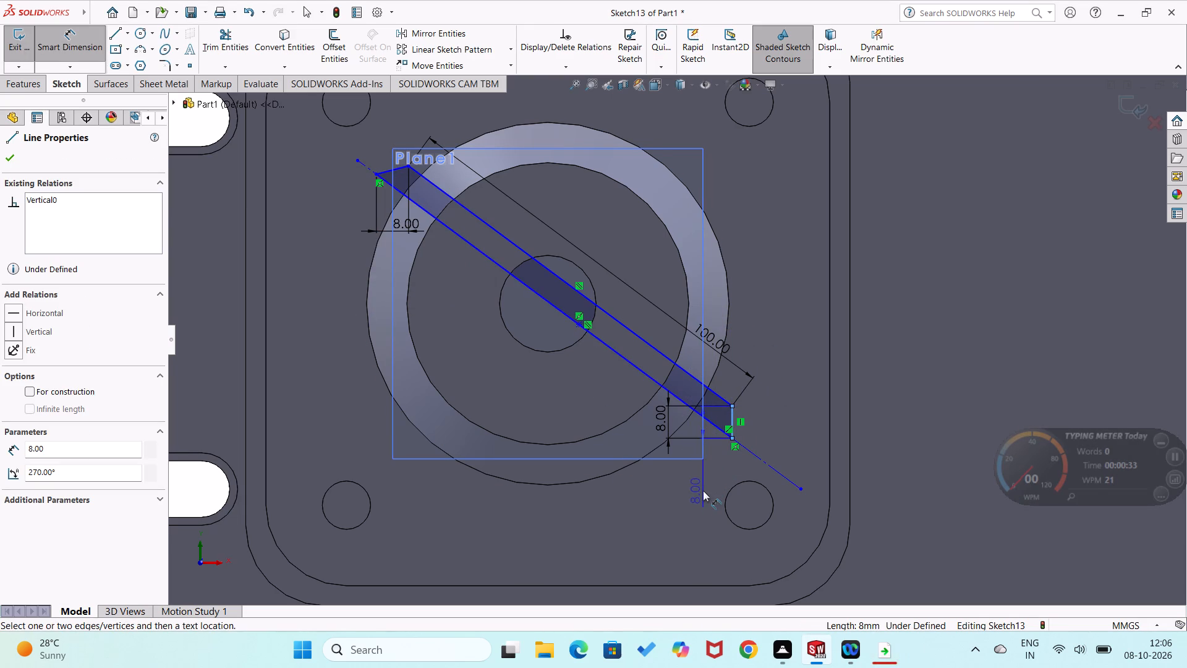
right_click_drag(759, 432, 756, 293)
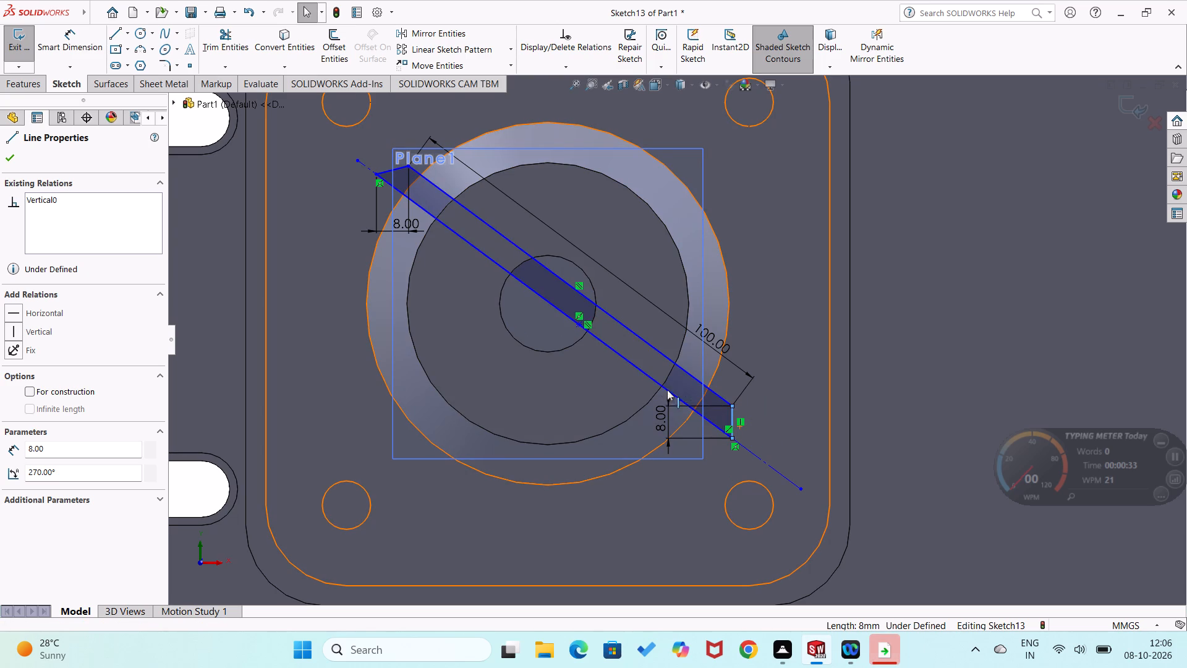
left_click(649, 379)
Dimension the distance between the profile's two long parallel lines as 6.5 mm.
right_click_drag(931, 465, 917, 280)
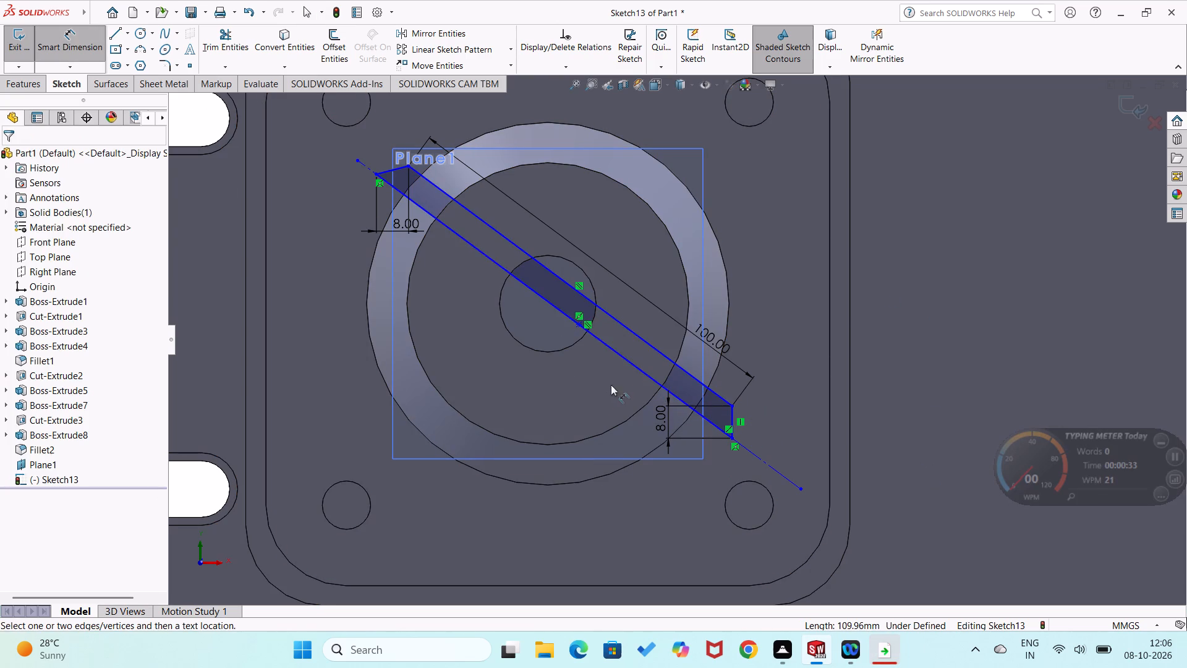
left_click(632, 366)
left_click(652, 344)
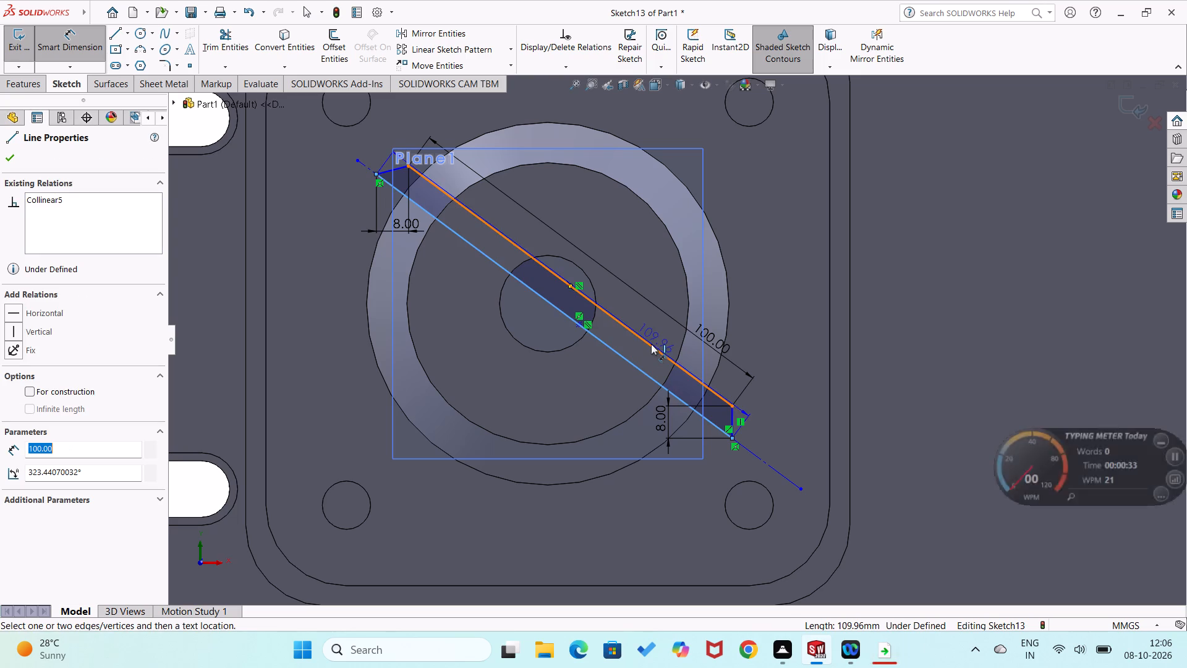
left_click(644, 361)
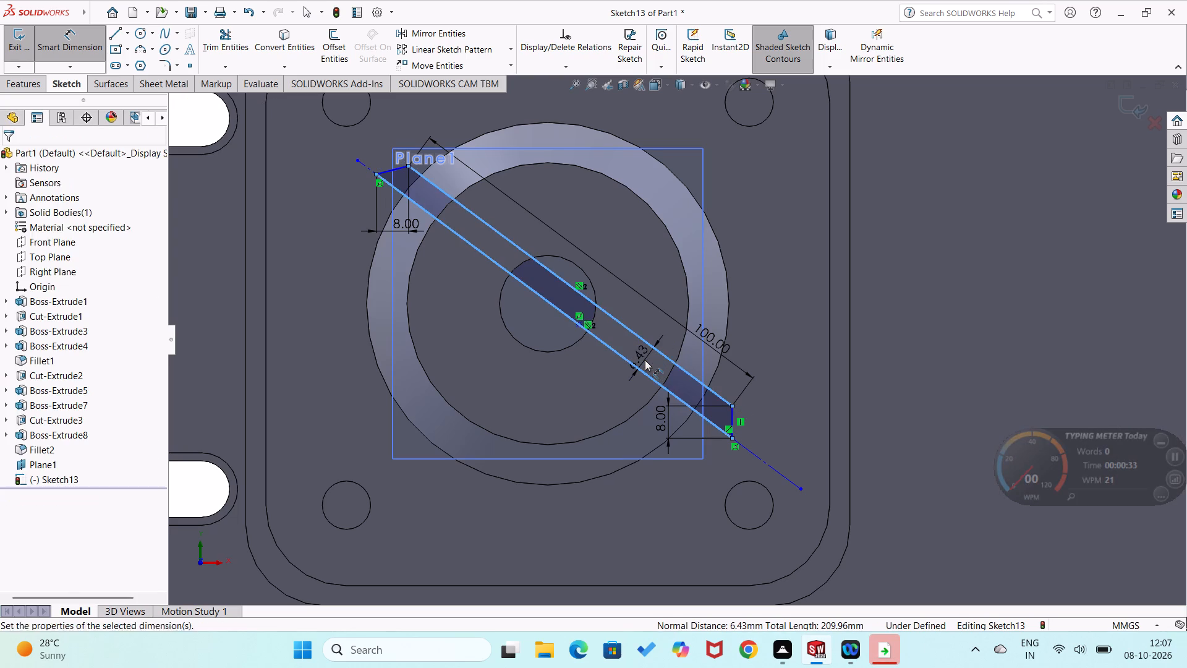
key("5")
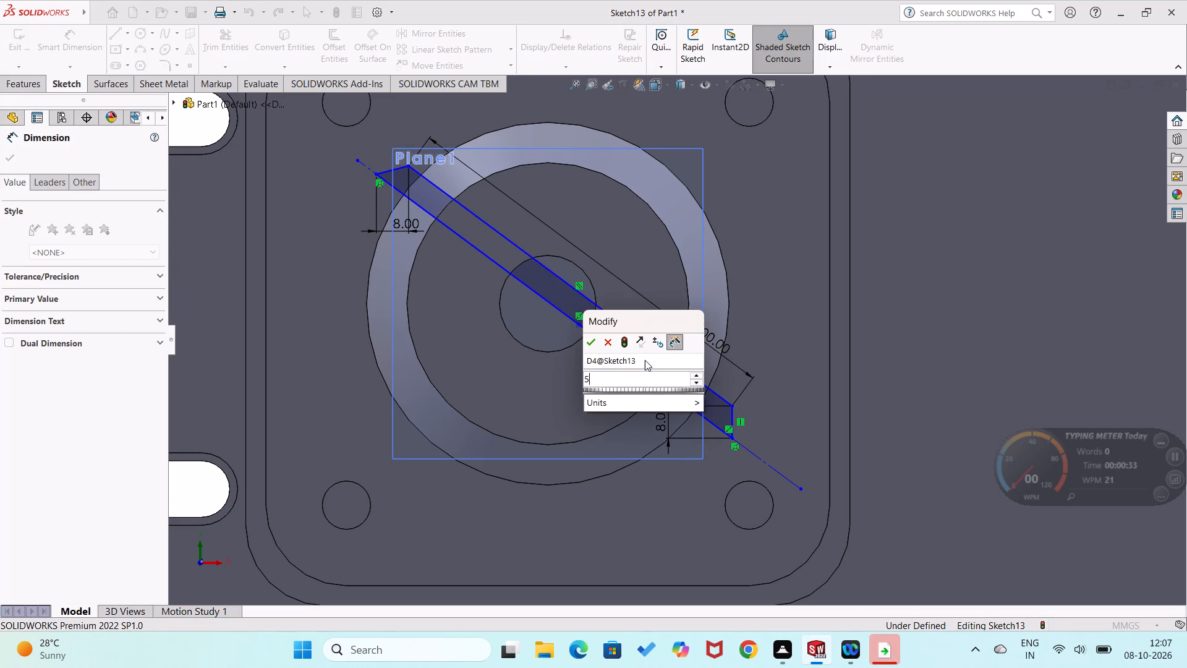
key("BackSpace")
type("6.5")
key("Return")
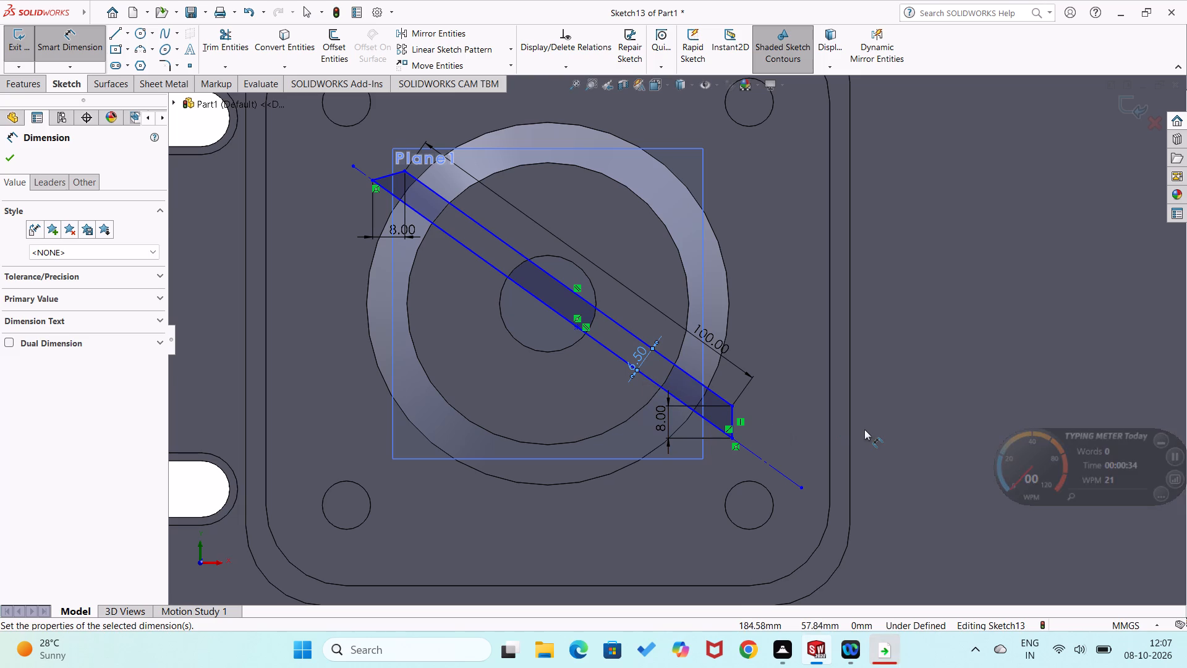
left_click(864, 429)
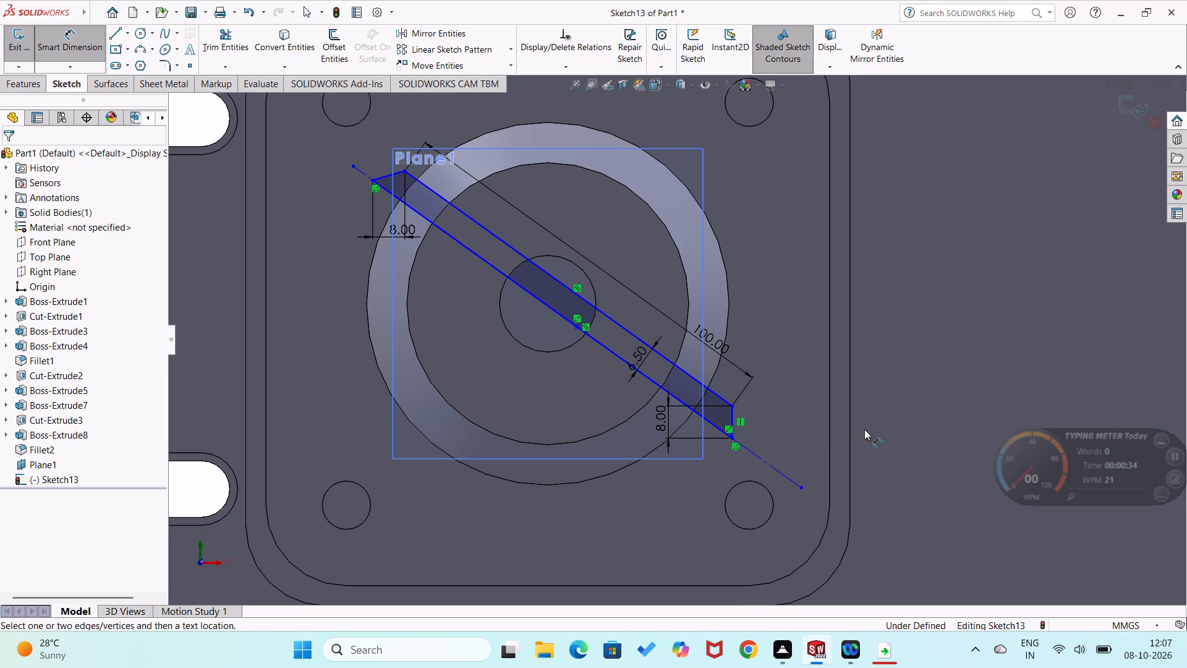
Dimension the horizontal distance from the origin to the profile's lower-right corner on the construction line as 151 mm.
scroll(828, 438, "up", 2)
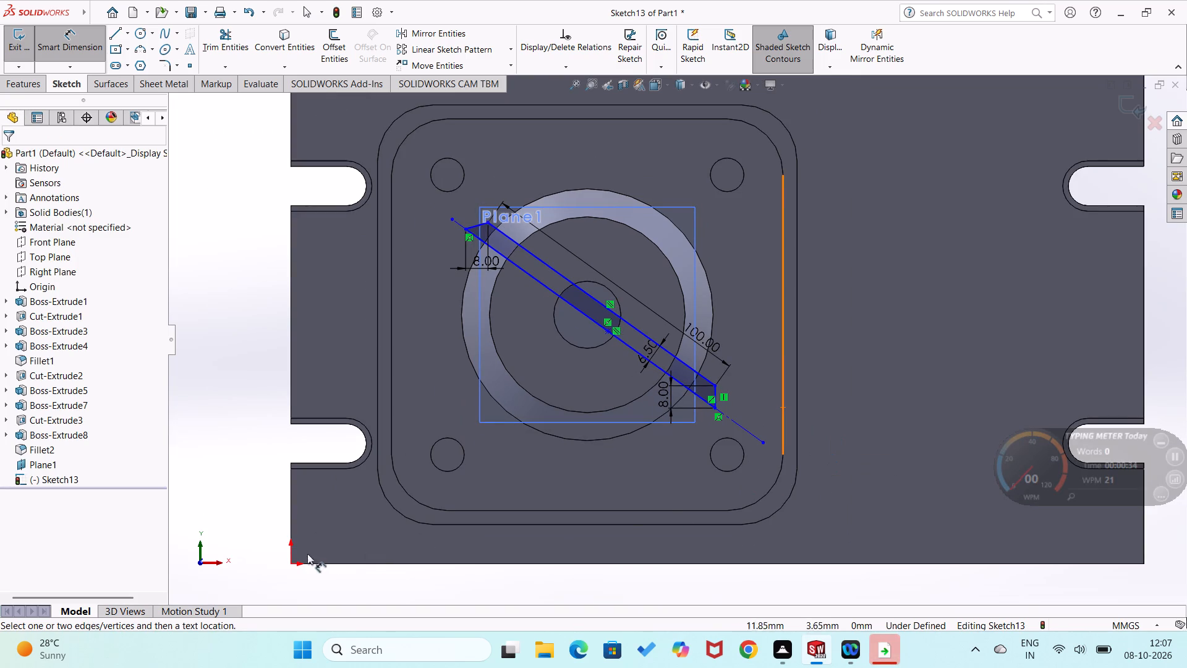
left_click(291, 565)
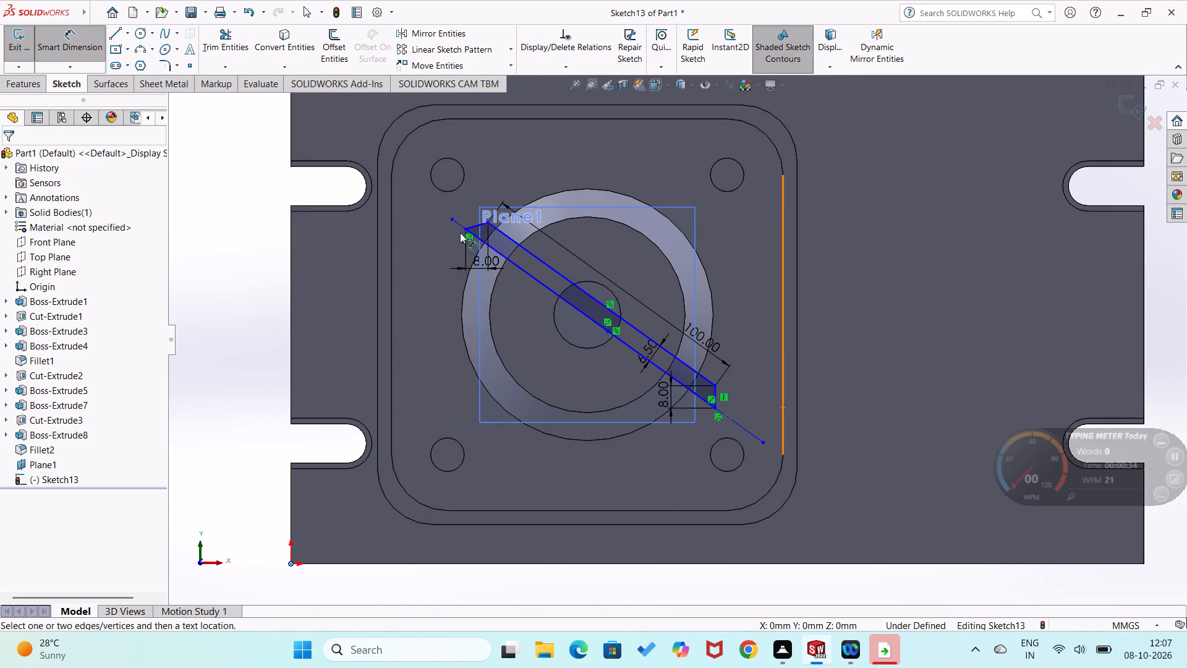
left_click(716, 410)
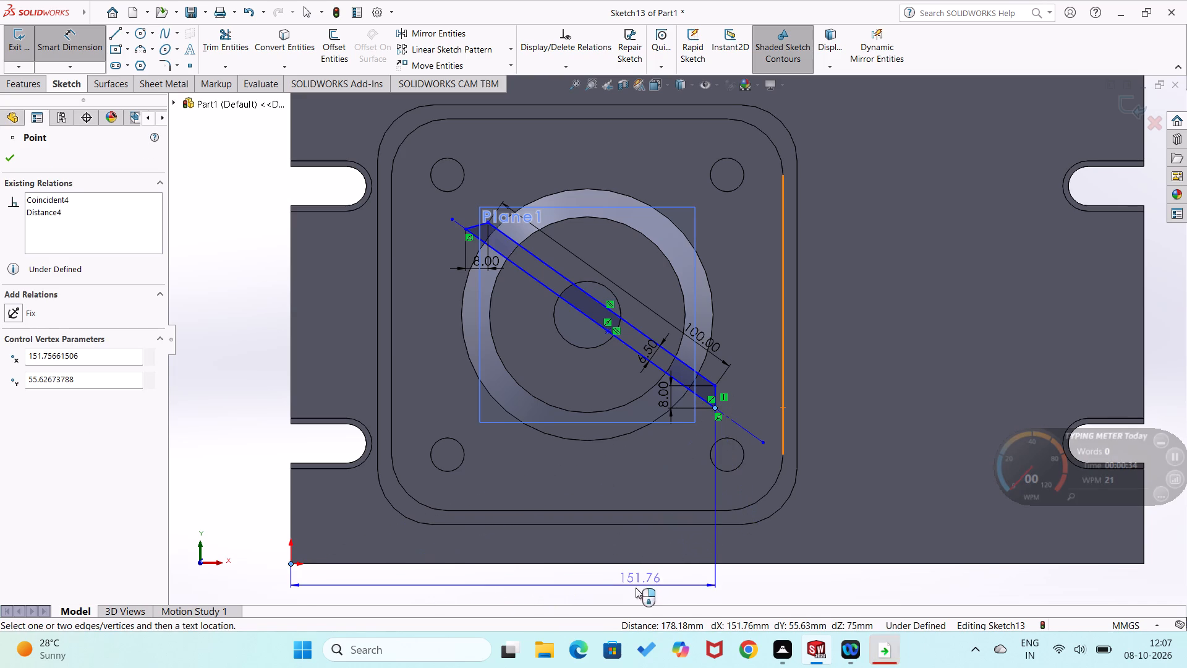
left_click(630, 591)
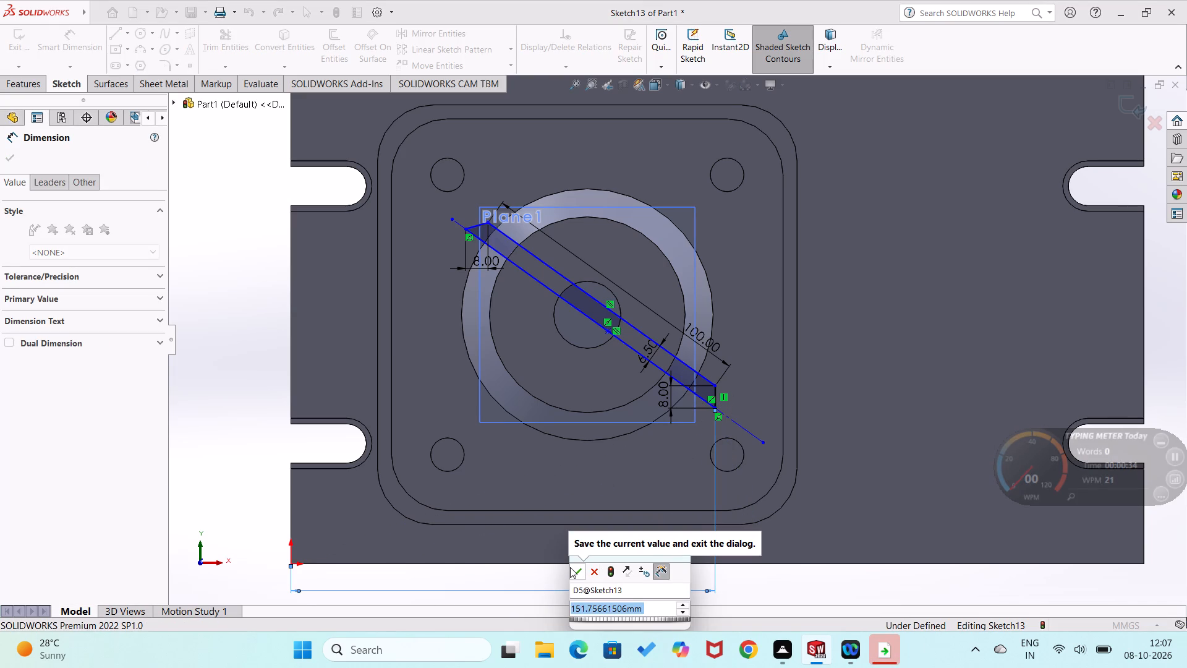
type("151")
key("Return")
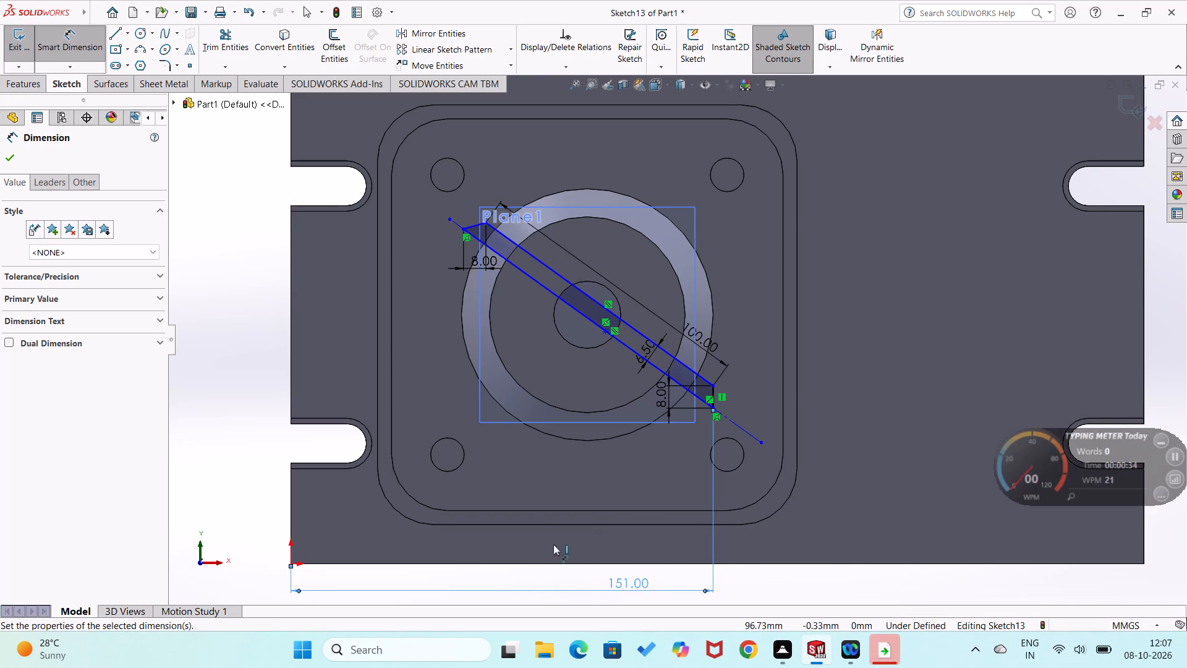
left_click(210, 396)
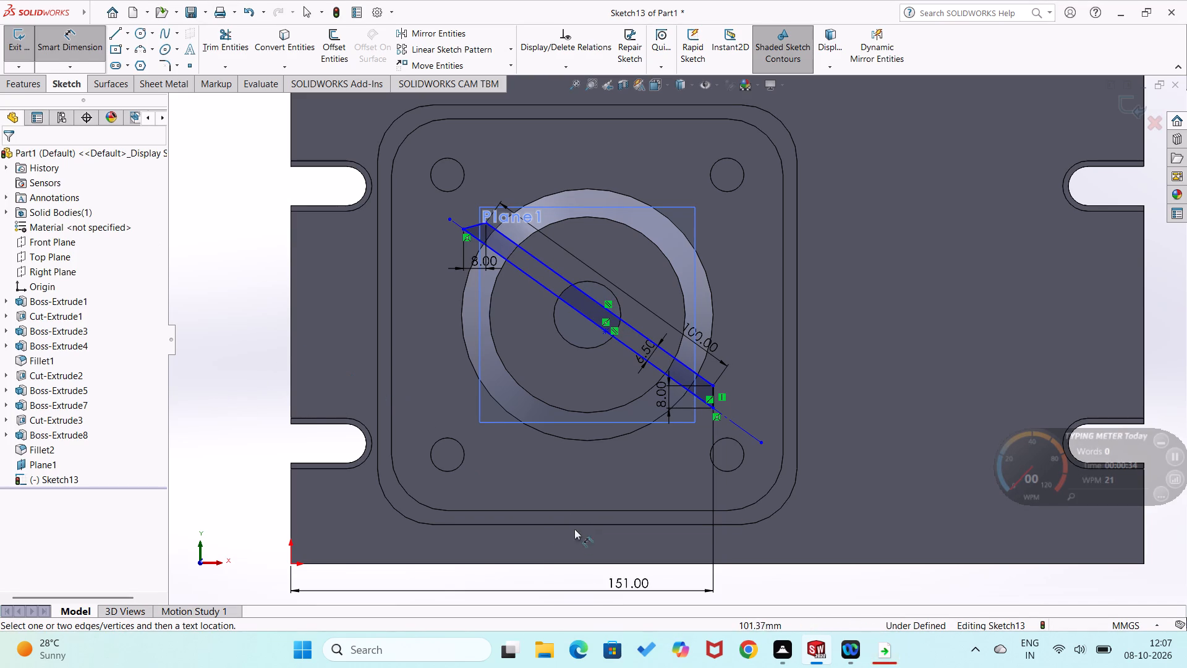
Dimension the vertical distance from the base plate's lower edge to the profile's lower-right corner on the construction line as 55 mm.
left_click(583, 563)
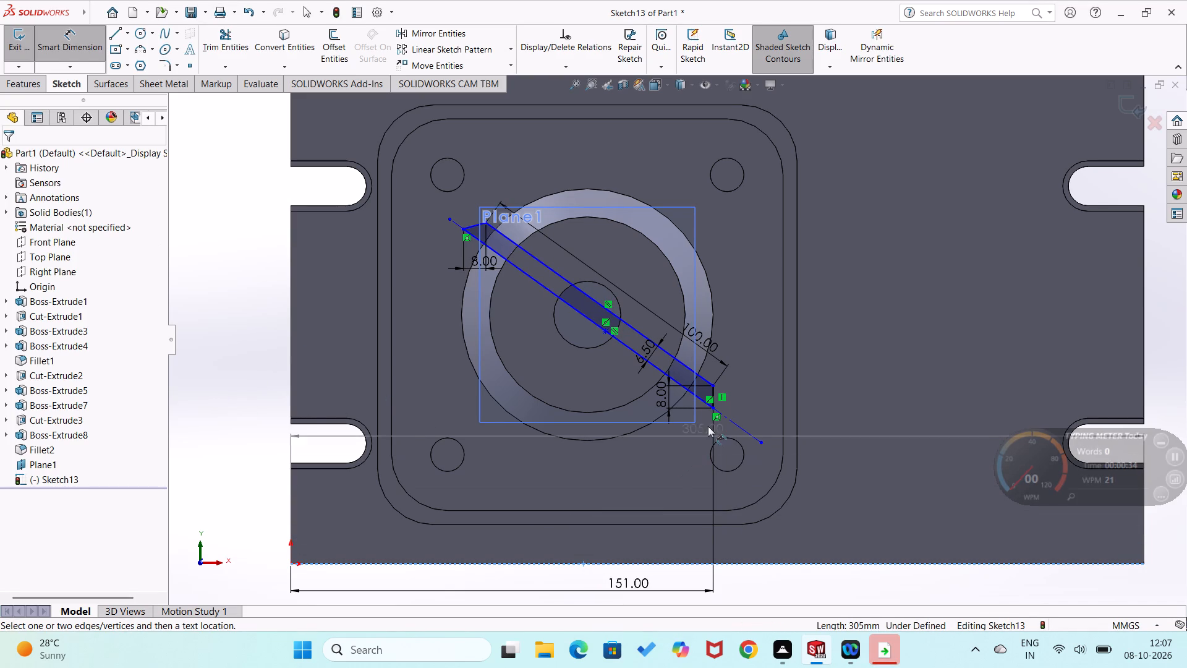
left_click(713, 409)
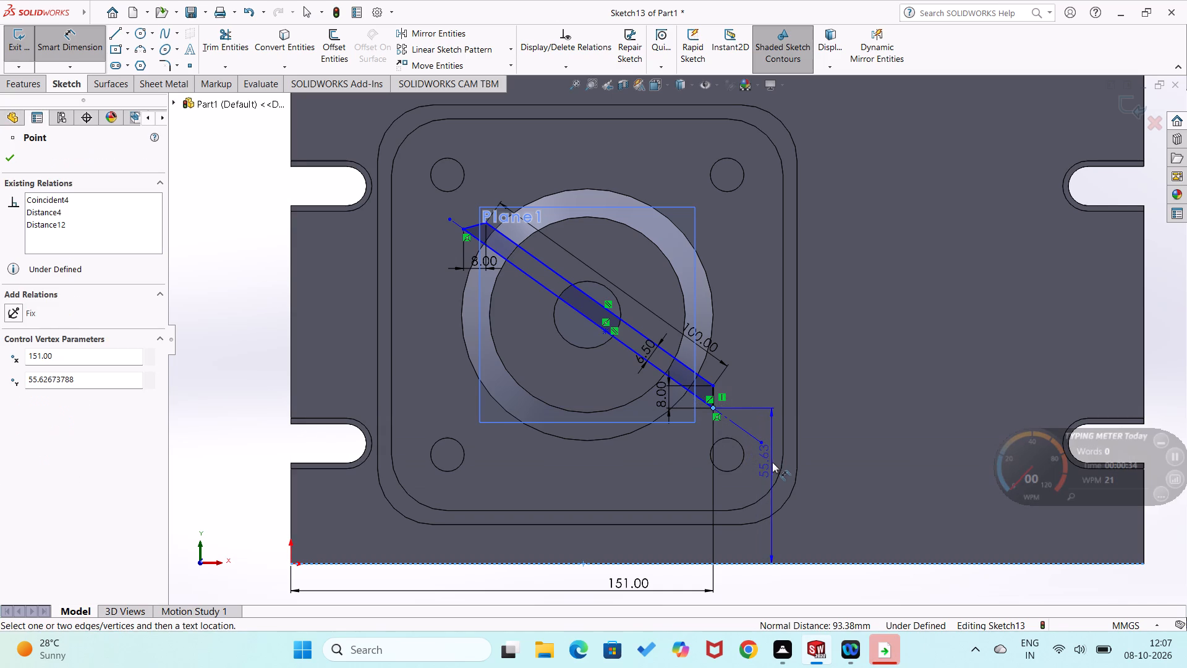
left_click(772, 463)
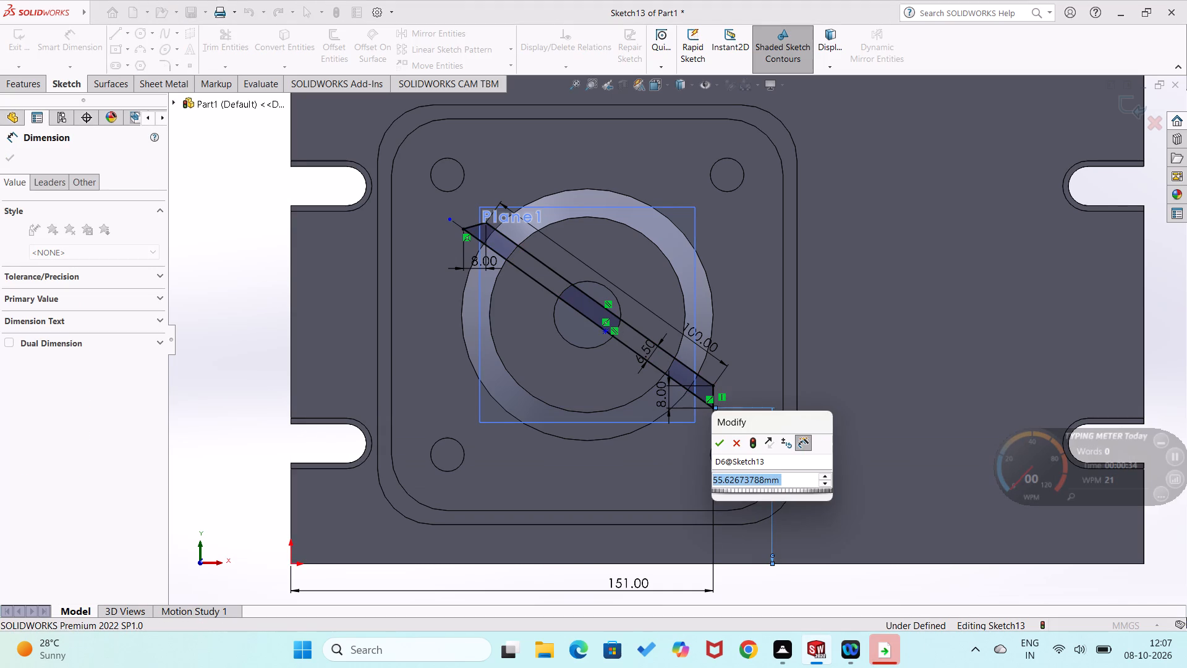
type("55")
key("Return")
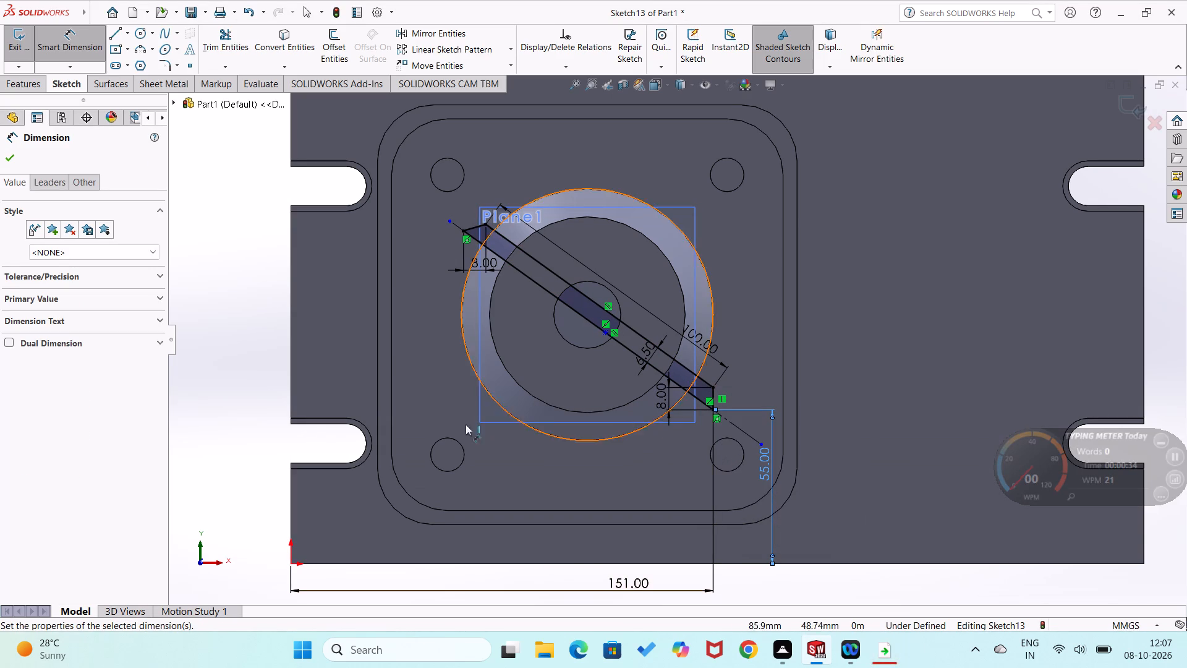
left_click(229, 386)
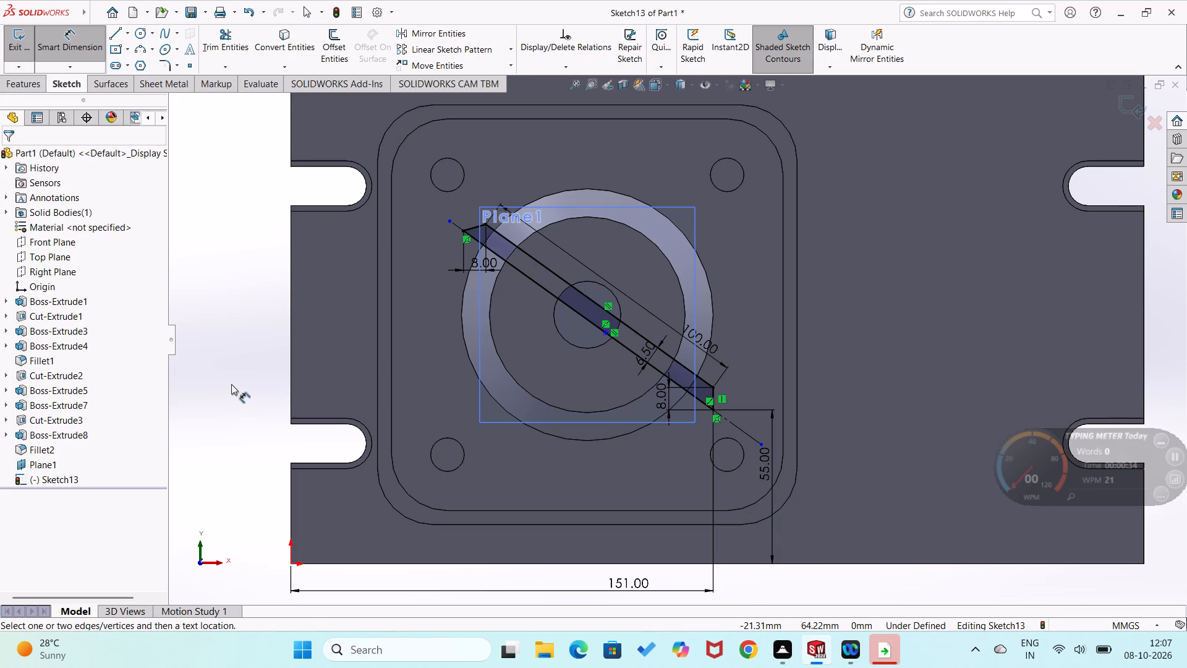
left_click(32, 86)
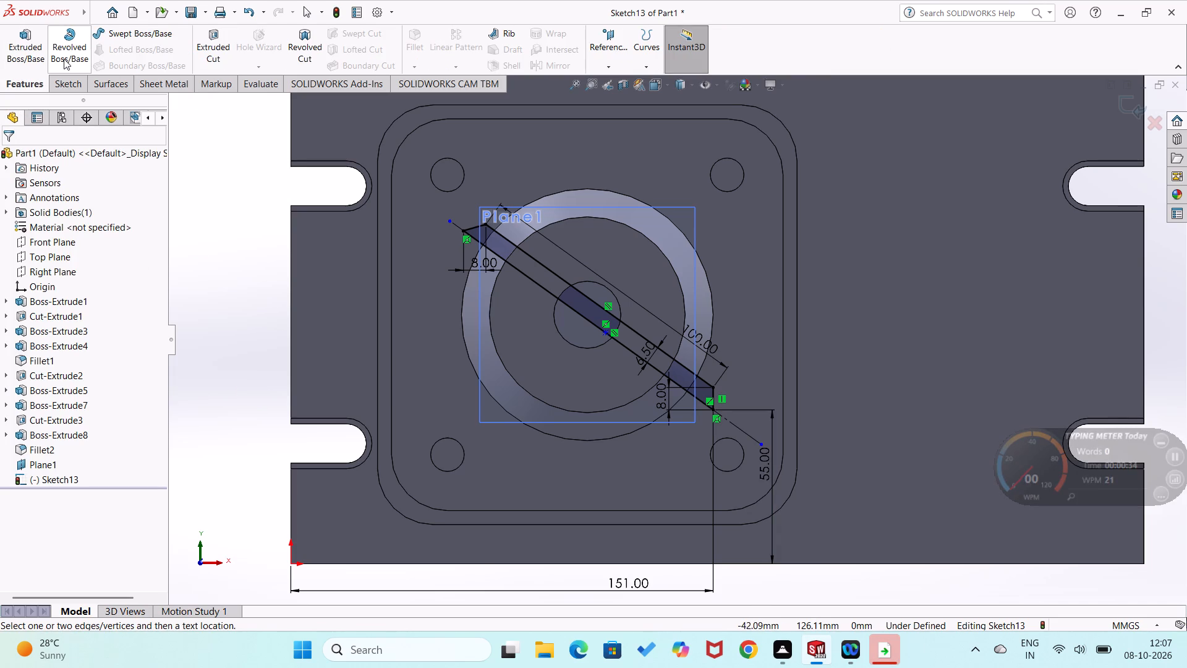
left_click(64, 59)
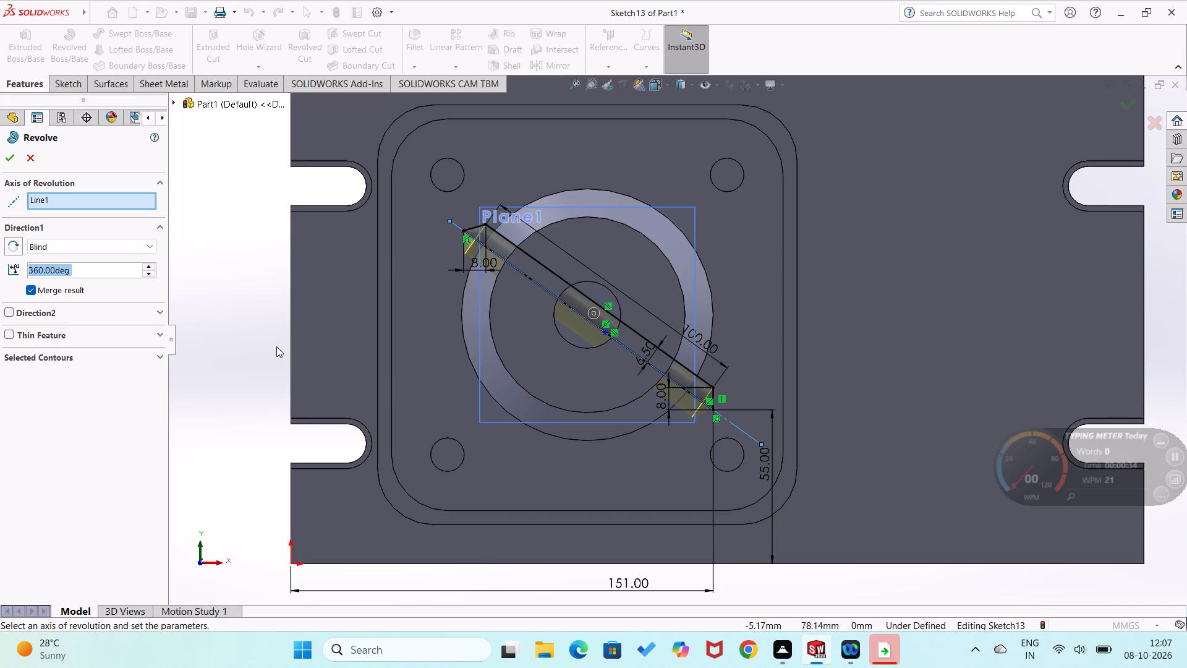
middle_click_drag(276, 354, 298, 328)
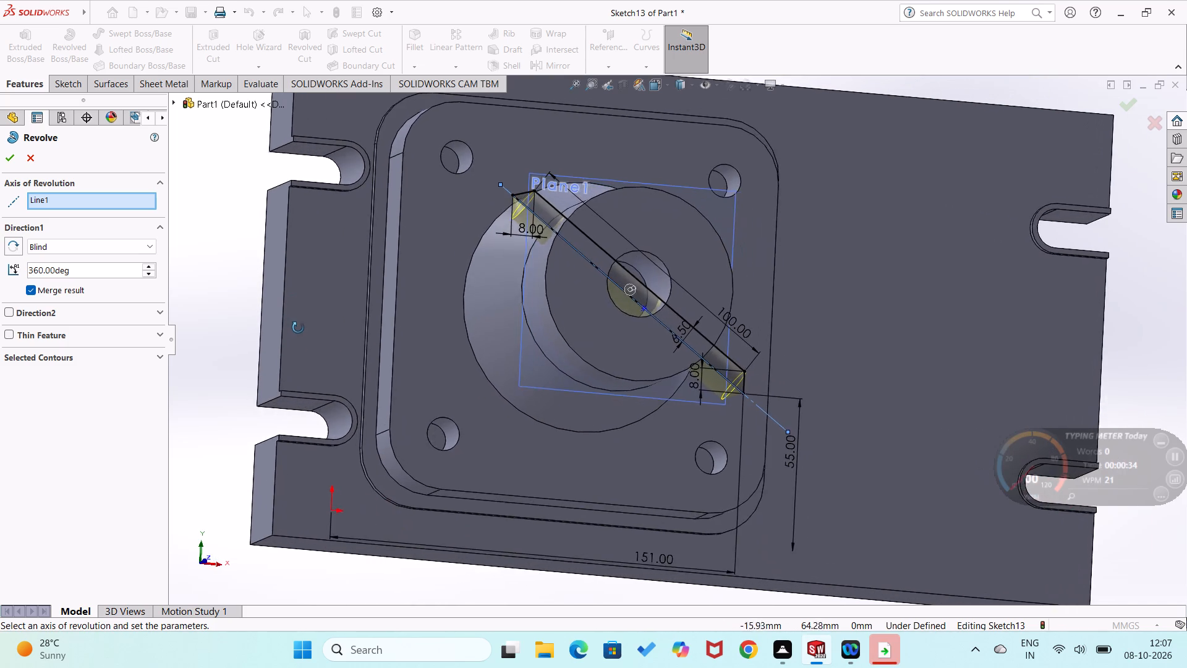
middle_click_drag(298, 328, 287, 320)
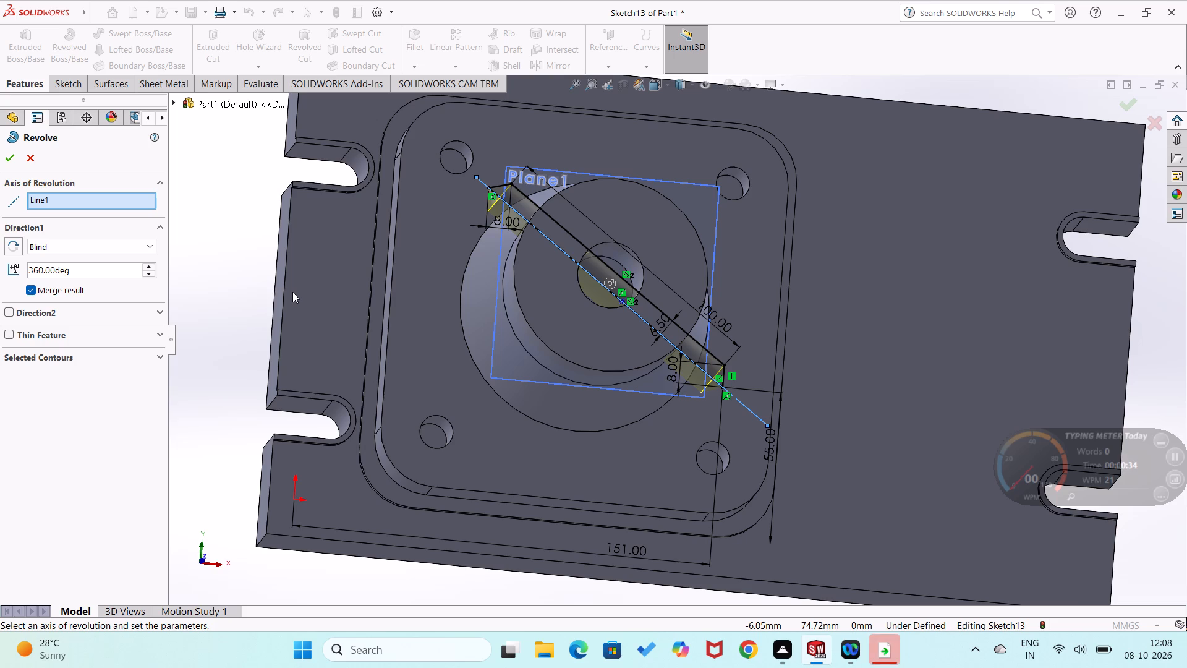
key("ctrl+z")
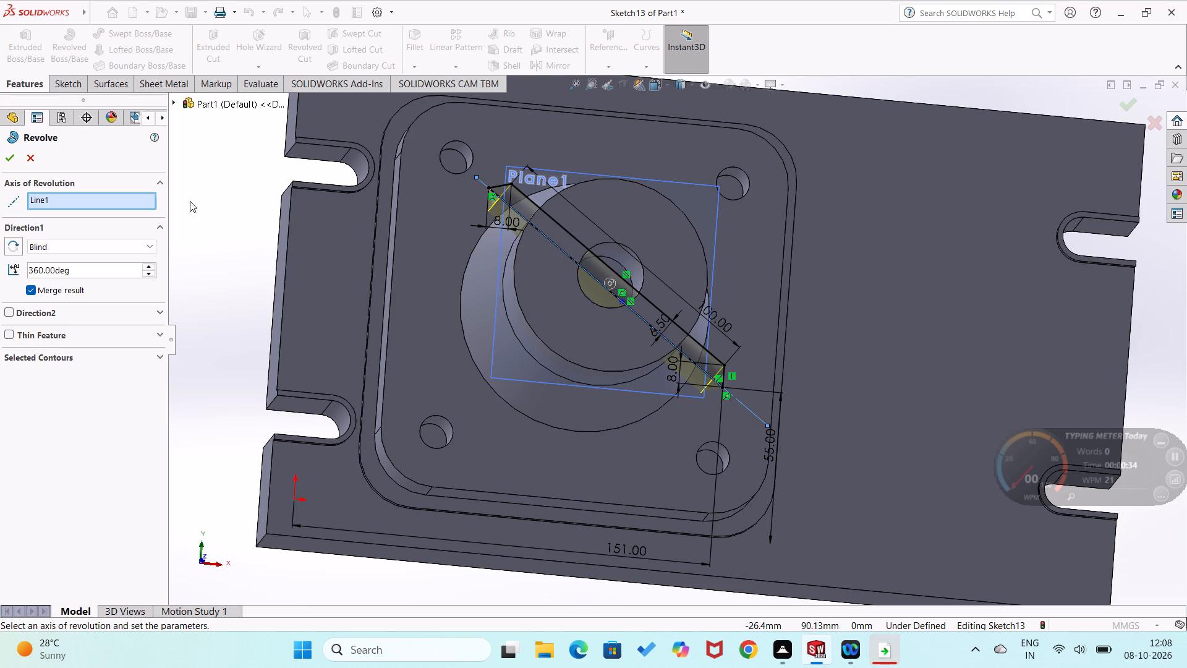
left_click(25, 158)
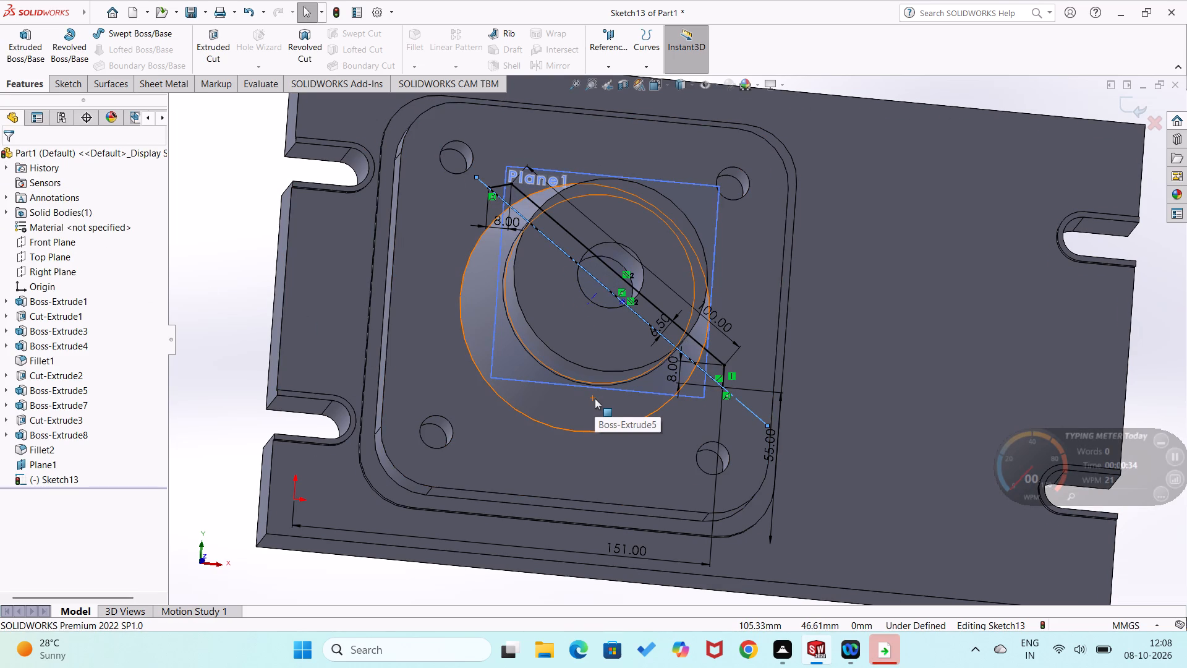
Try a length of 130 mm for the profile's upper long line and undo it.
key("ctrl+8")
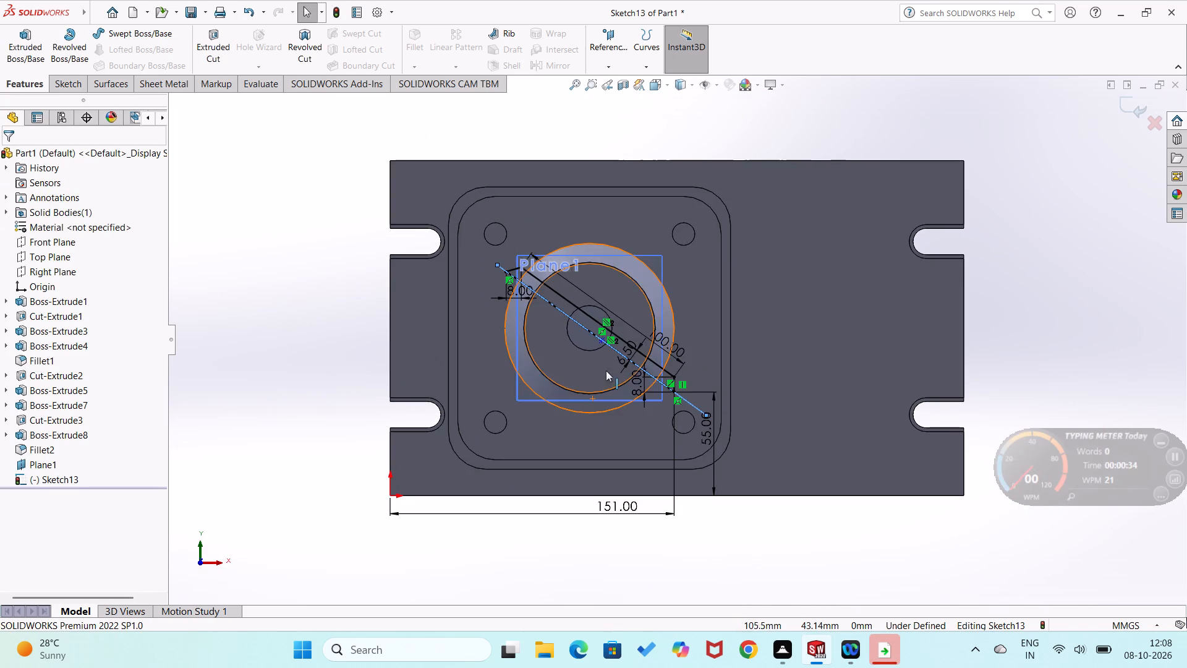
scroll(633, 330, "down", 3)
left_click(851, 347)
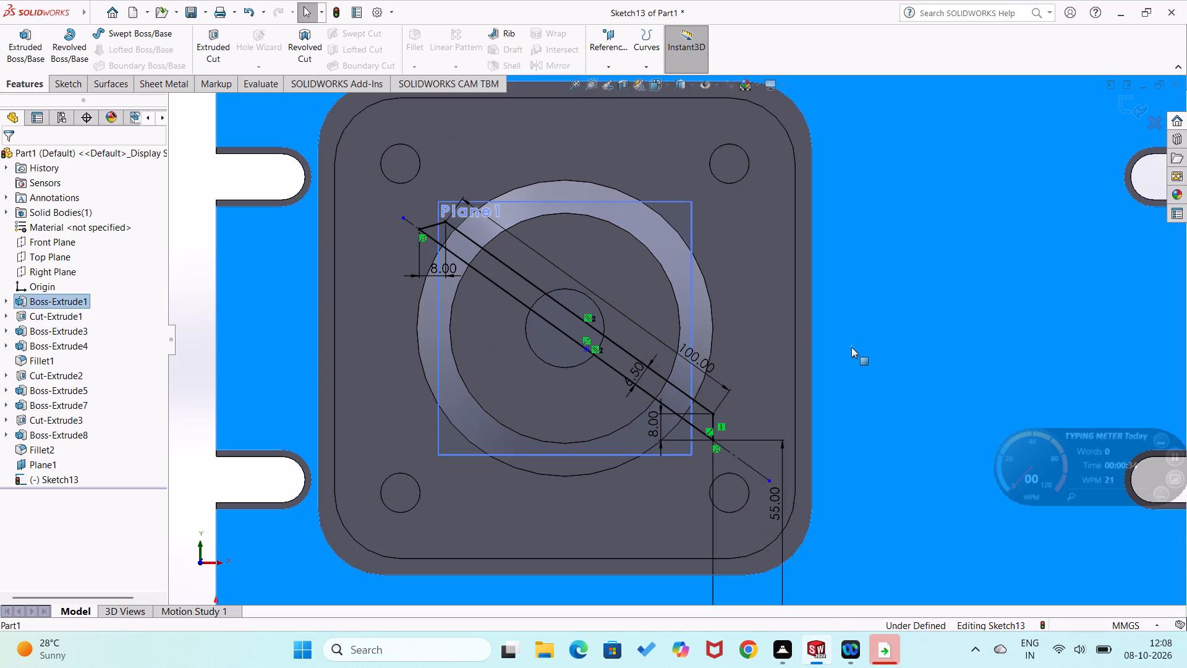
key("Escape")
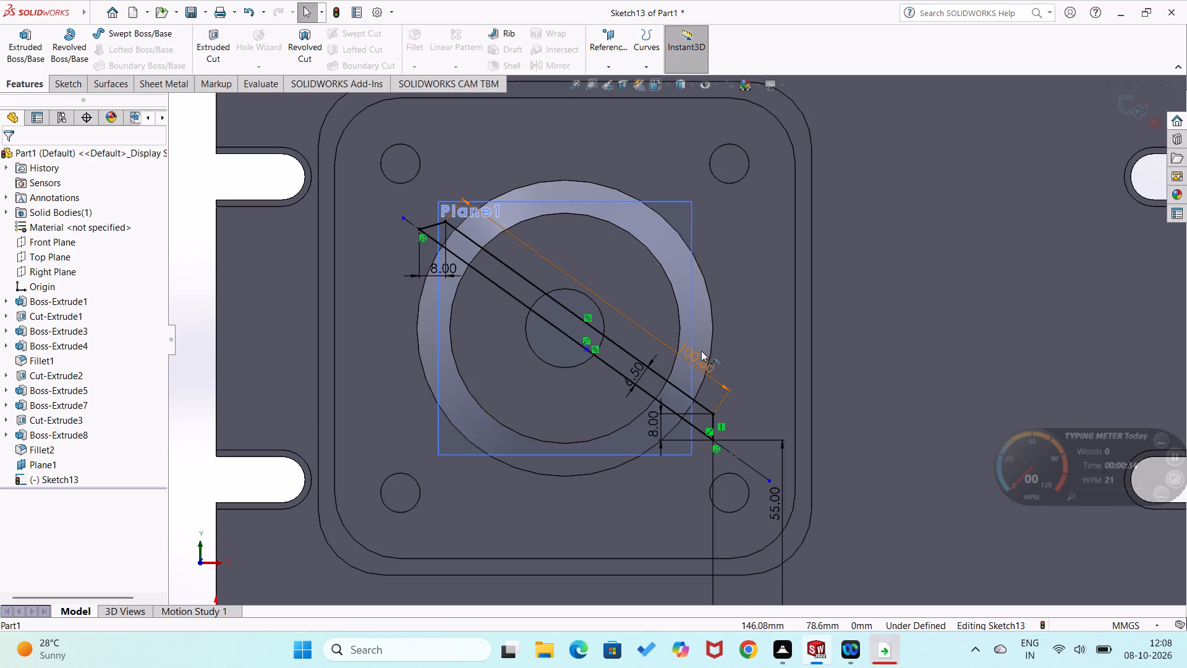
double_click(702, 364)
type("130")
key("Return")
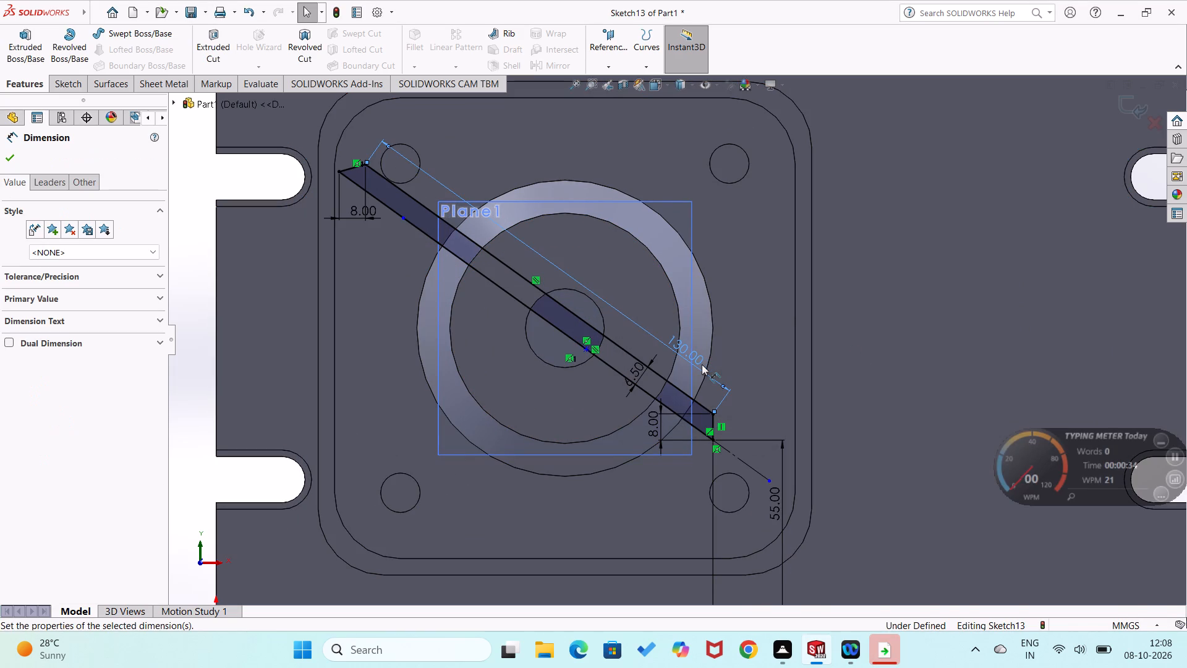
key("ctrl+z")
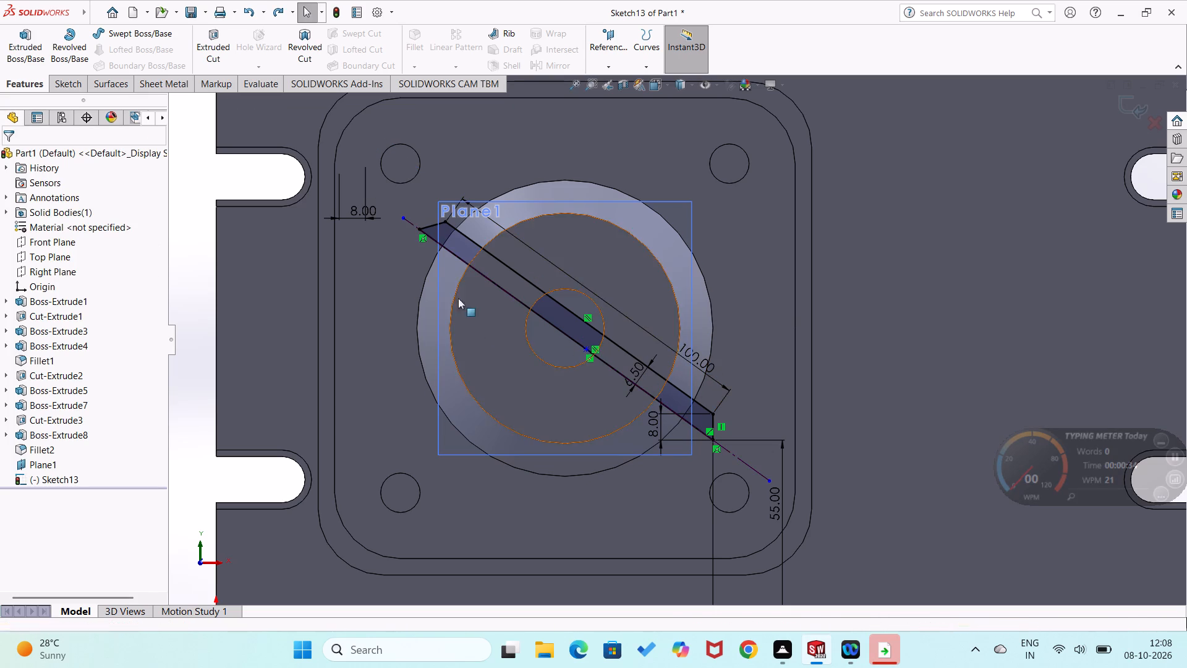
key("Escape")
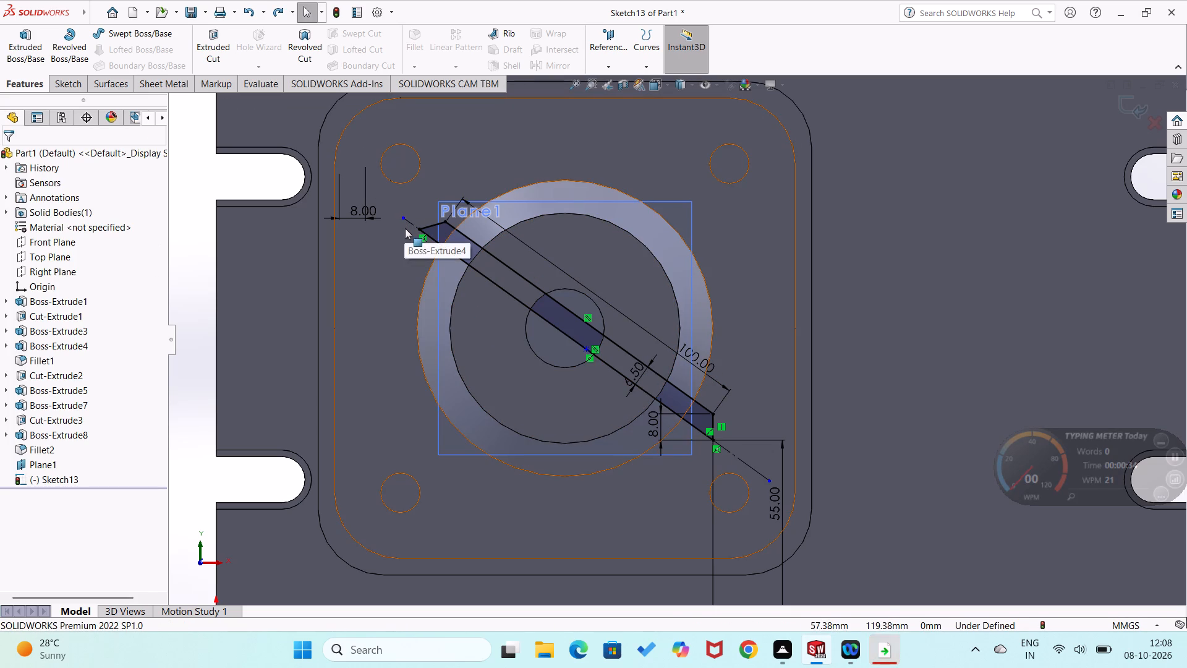
Extend the construction line's upper-left end outward beyond the profile to about X 40.6 mm, Y 134.2 mm.
left_click_drag(402, 217, 373, 188)
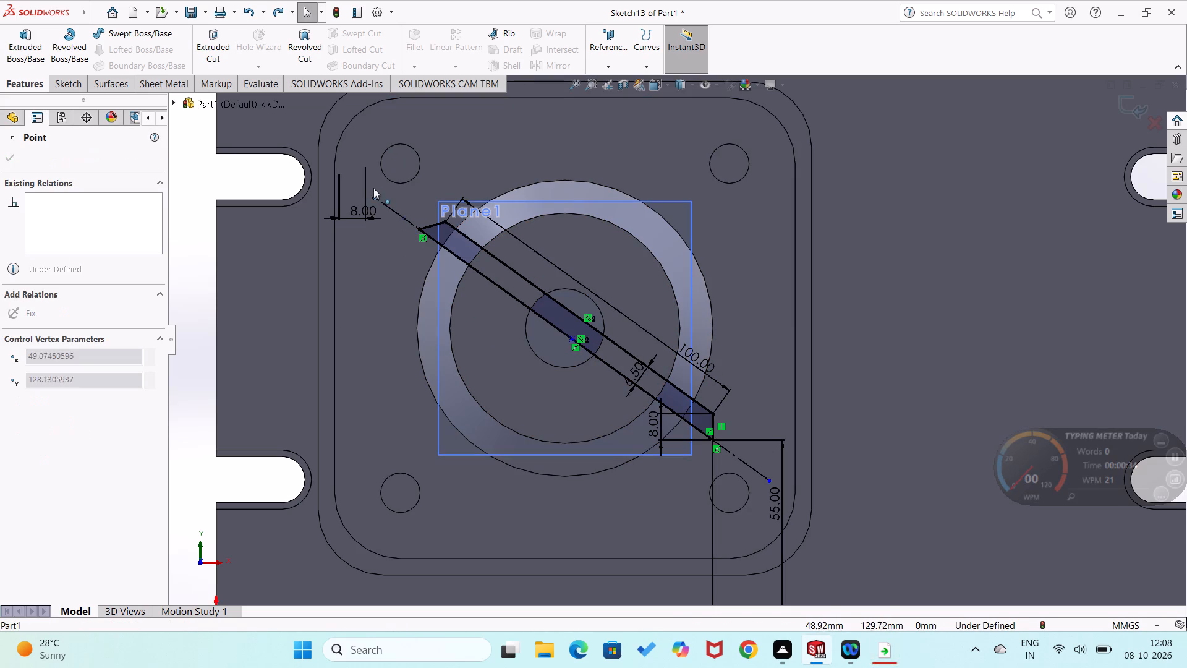
left_click_drag(373, 188, 358, 168)
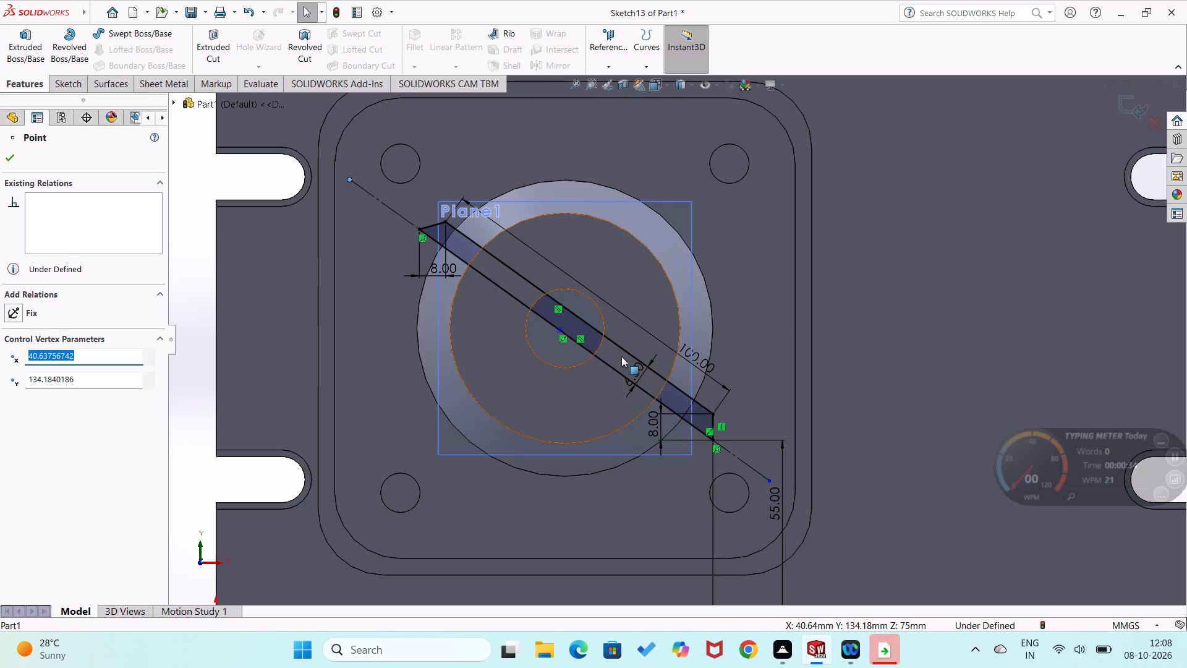
Set the length of the profile's upper long line to 120 mm.
double_click(694, 353)
key("1")
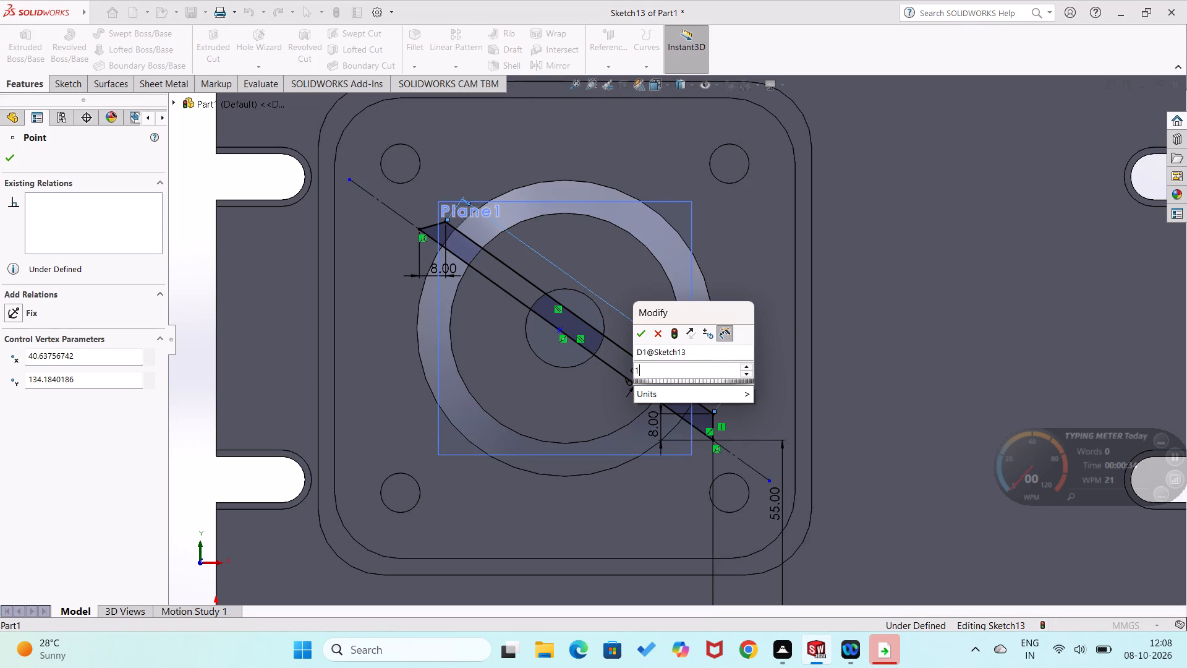
type("20")
key("Return")
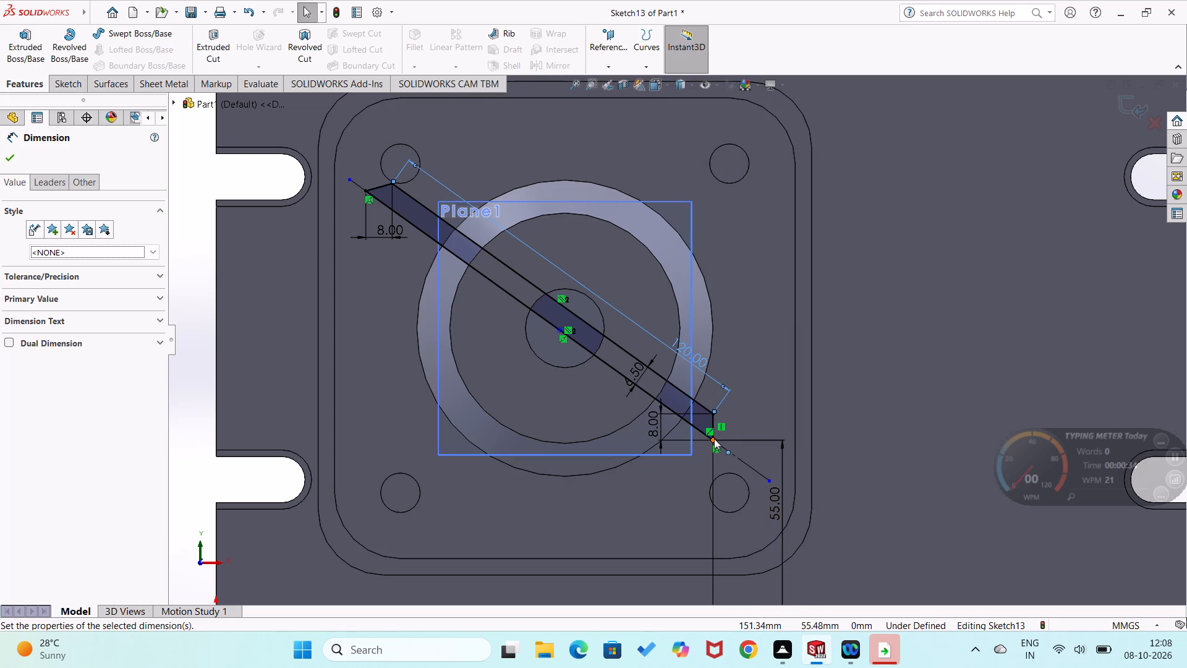
left_click_drag(712, 439, 746, 456)
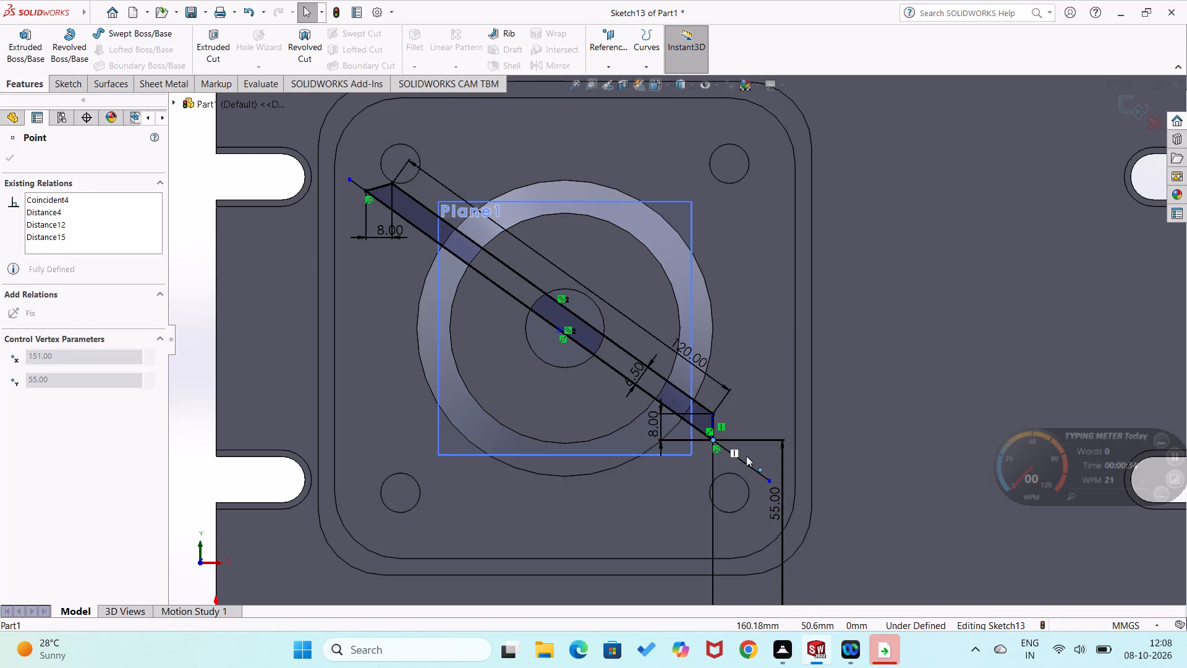
left_click_drag(746, 456, 748, 457)
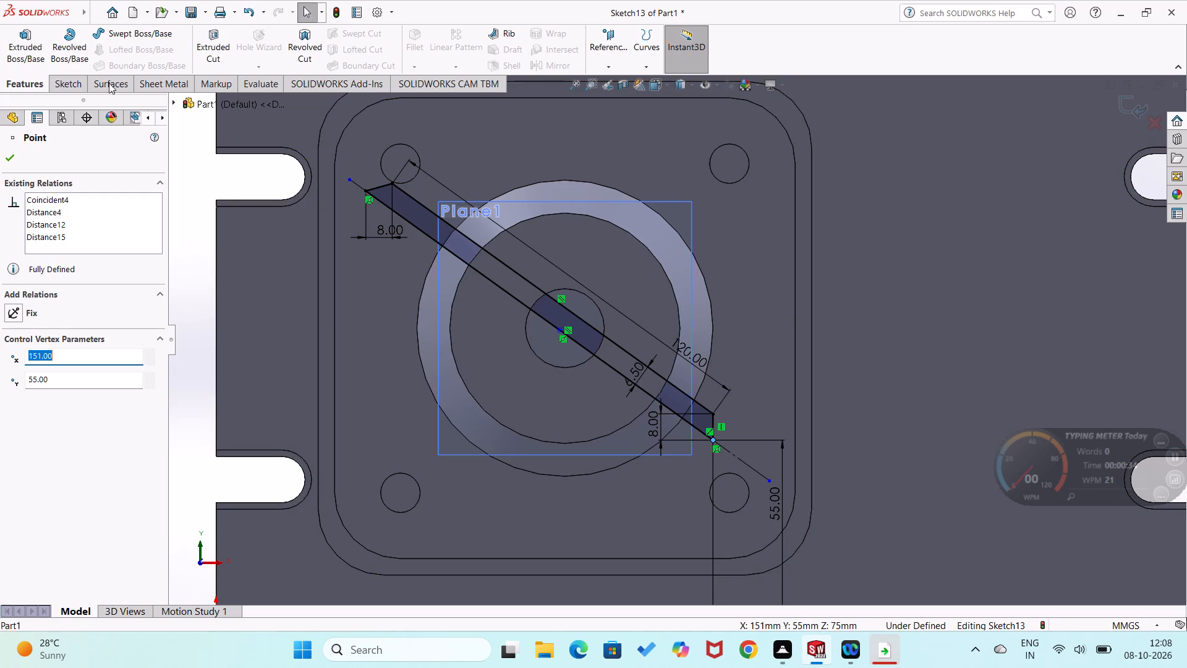
Revolve the slanted profile 360 degrees about its construction line as a boss merged with the part.
left_click(64, 46)
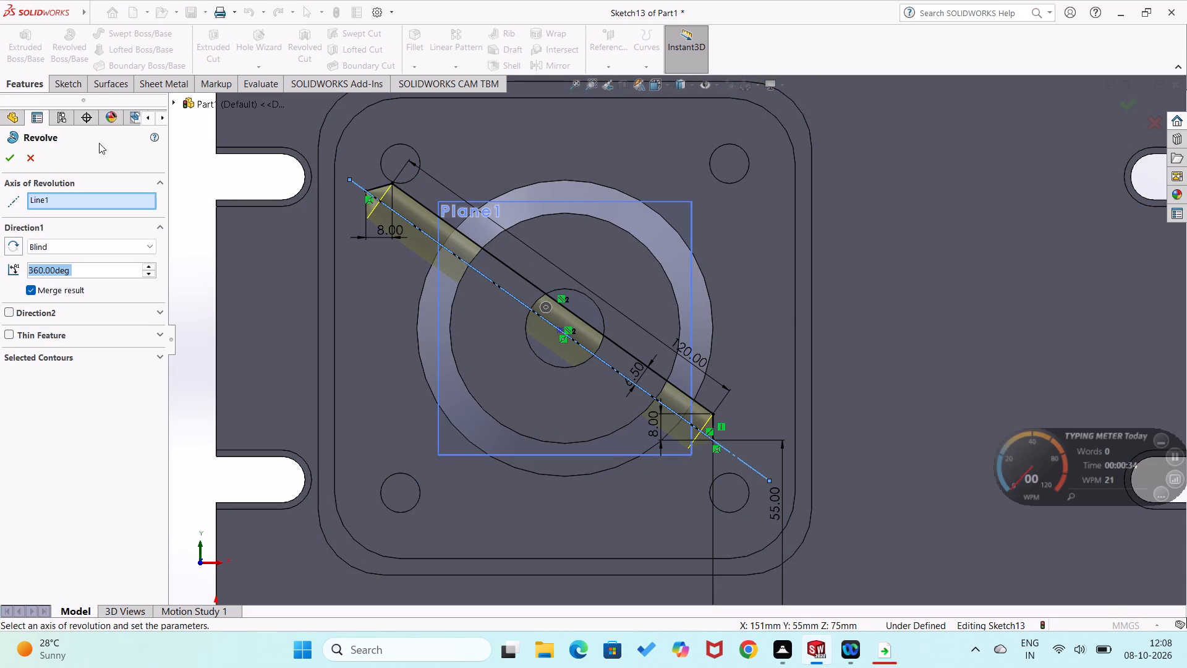
left_click(19, 150)
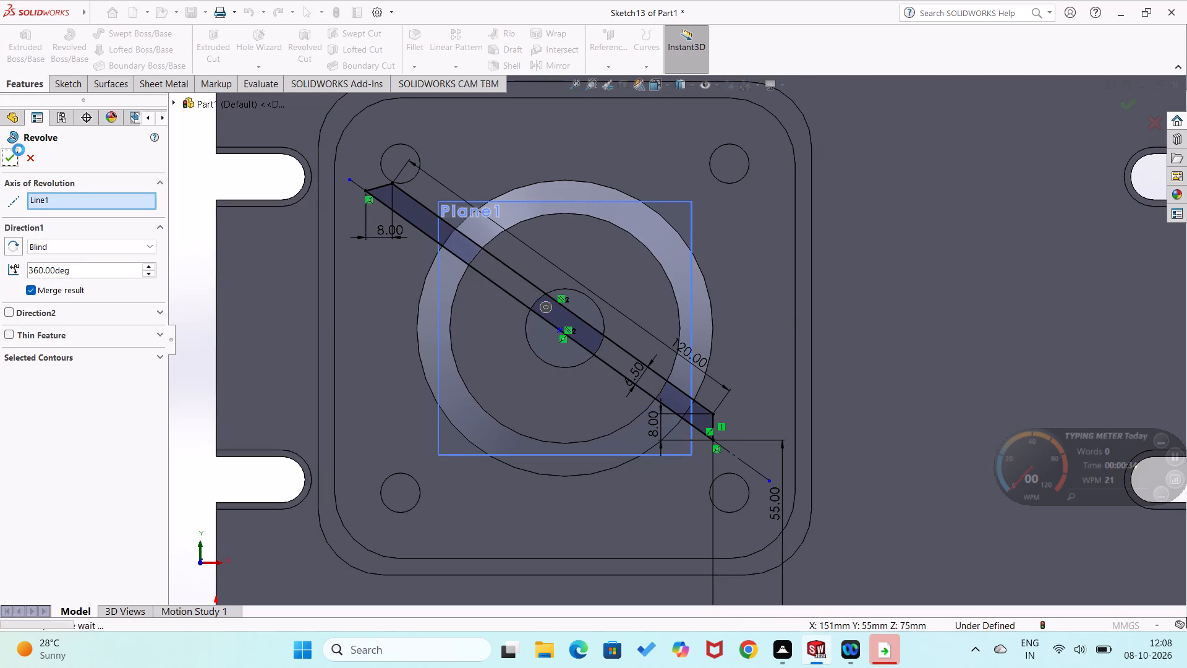
Sketch a circle of 12 mm radius on the cylinder's end face, concentric with its central hole and matching the hole's edge.
scroll(307, 341, "up", 3)
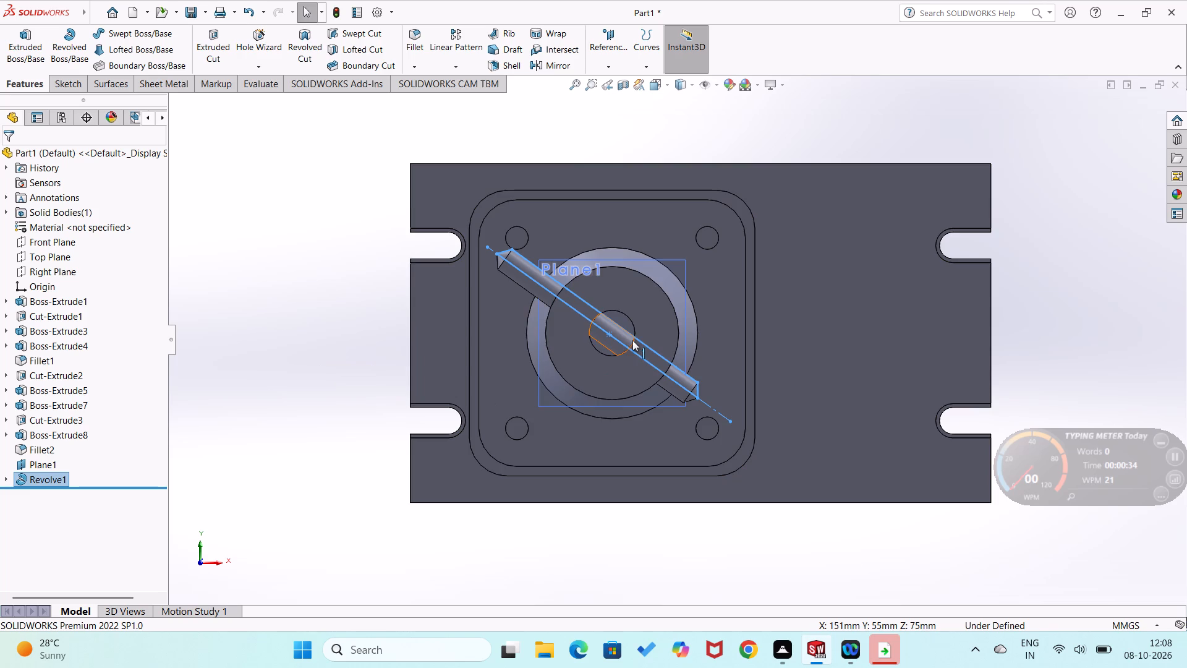
right_click(638, 322)
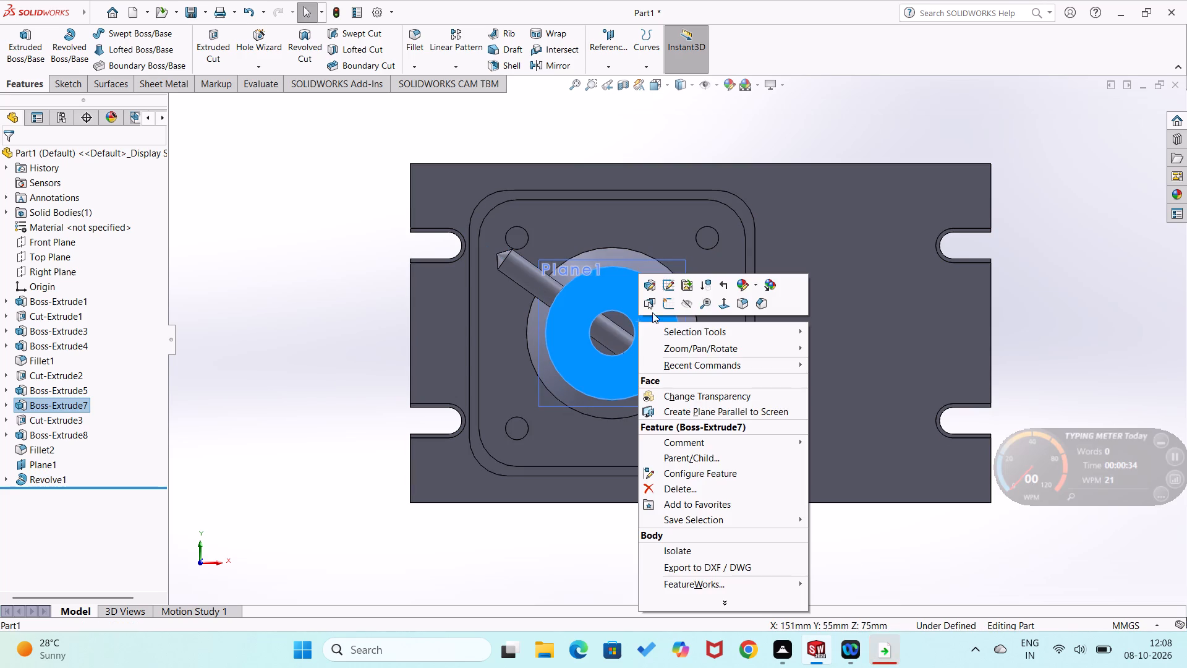
left_click(665, 304)
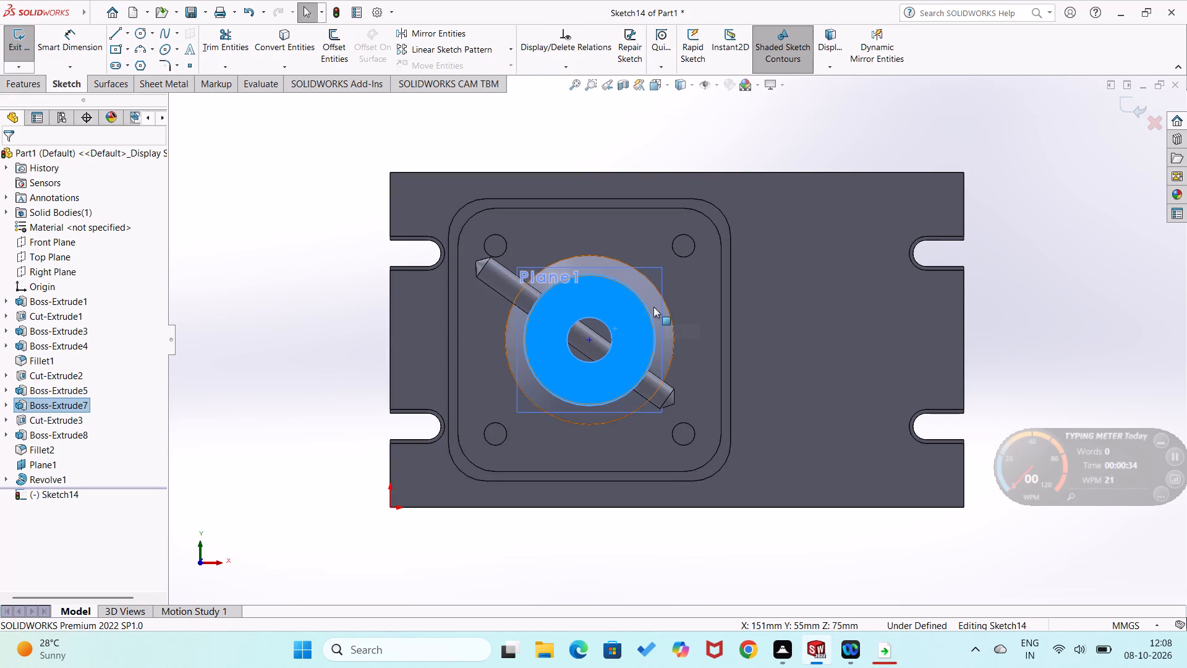
scroll(595, 340, "down", 4)
right_click_drag(332, 368, 414, 313)
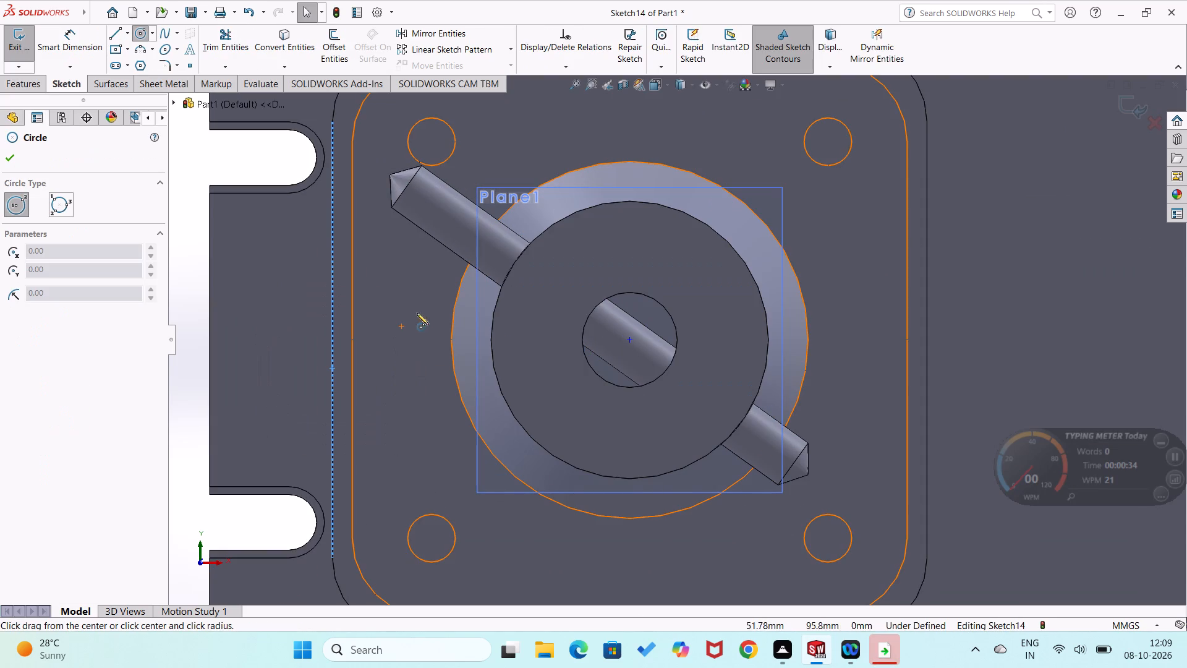
left_click(631, 340)
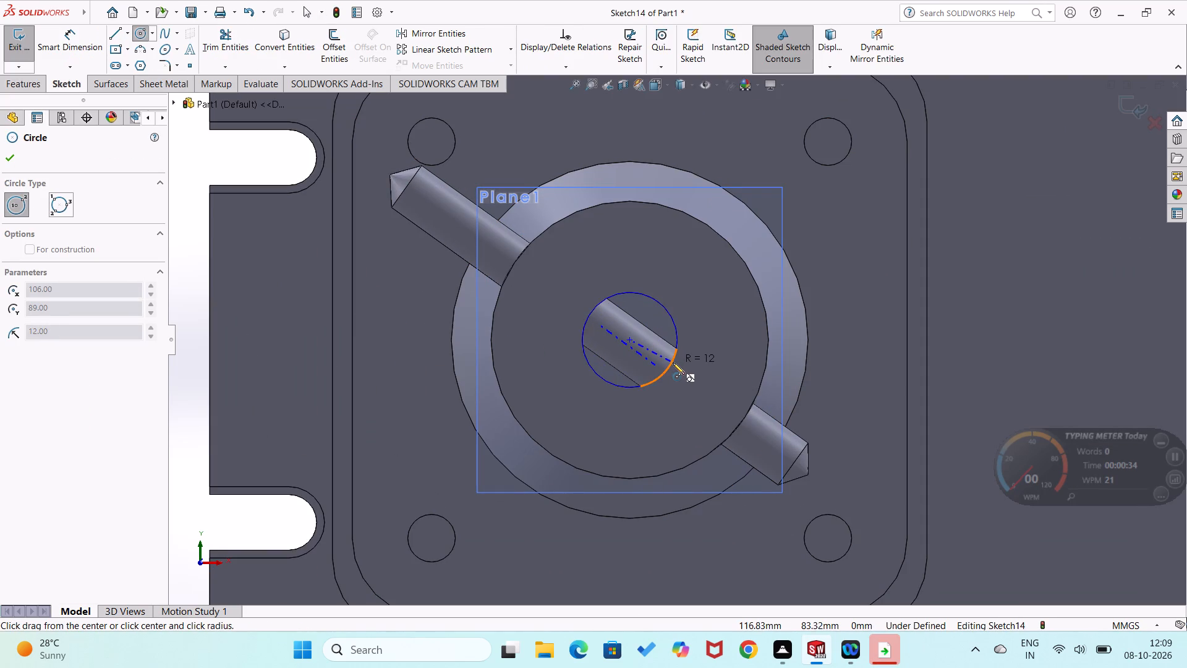
left_click(673, 362)
Dimension the new circle's diameter as 24 mm.
right_click_drag(687, 379, 707, 286)
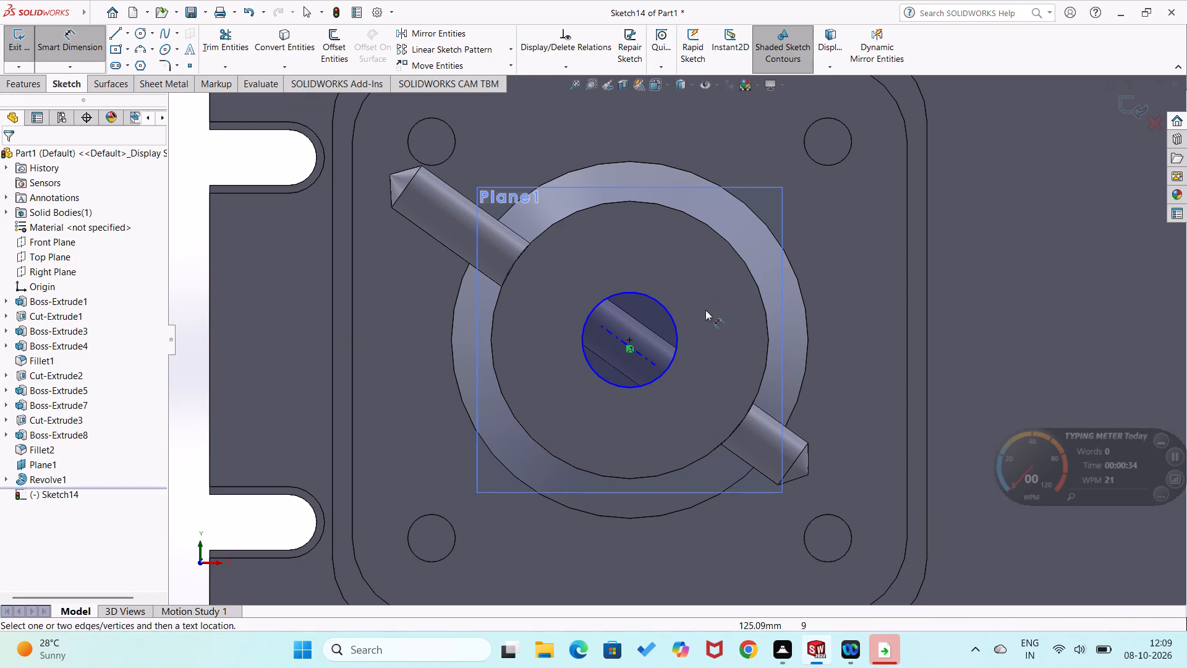
left_click(676, 338)
left_click(698, 341)
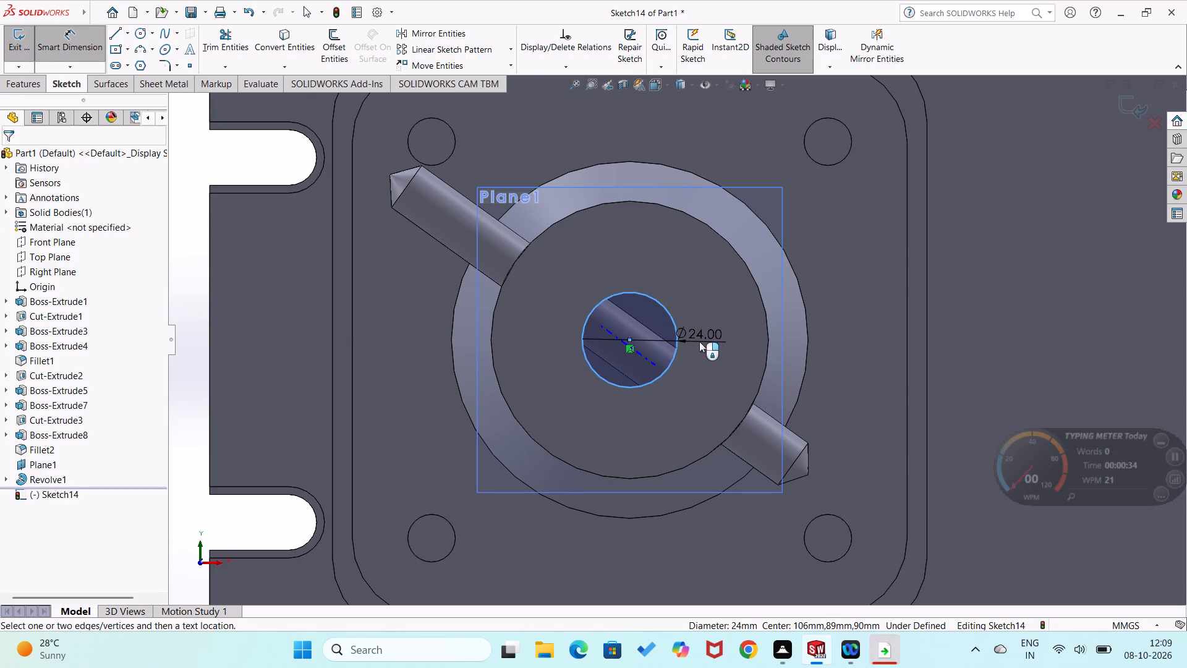
left_click(645, 326)
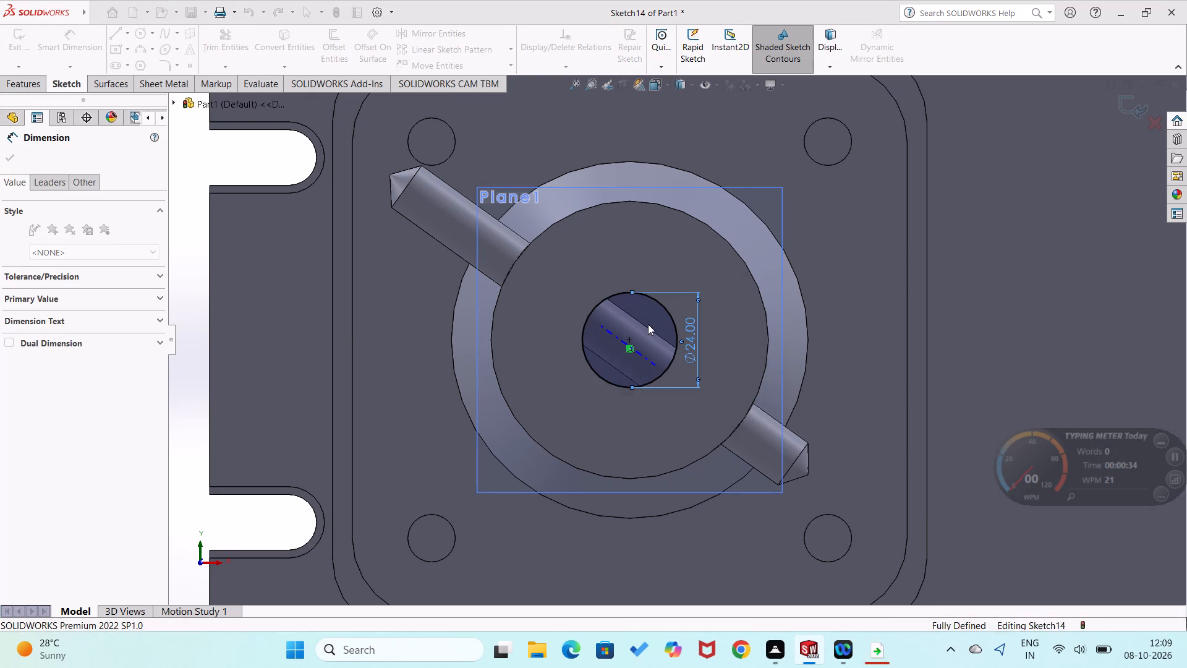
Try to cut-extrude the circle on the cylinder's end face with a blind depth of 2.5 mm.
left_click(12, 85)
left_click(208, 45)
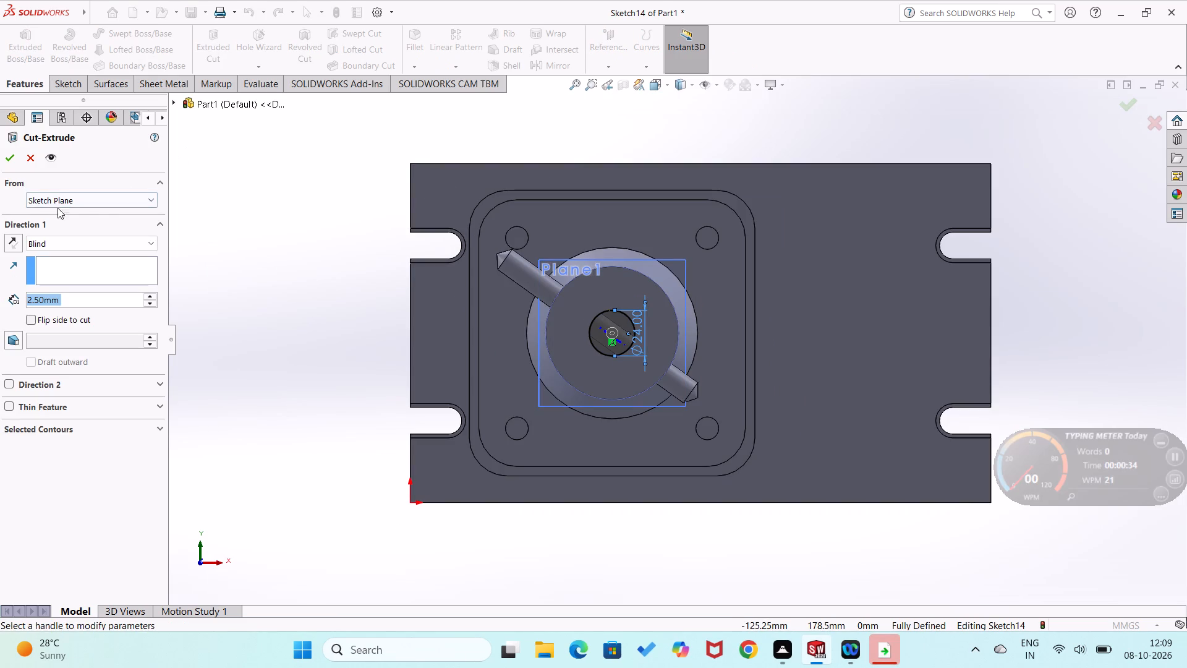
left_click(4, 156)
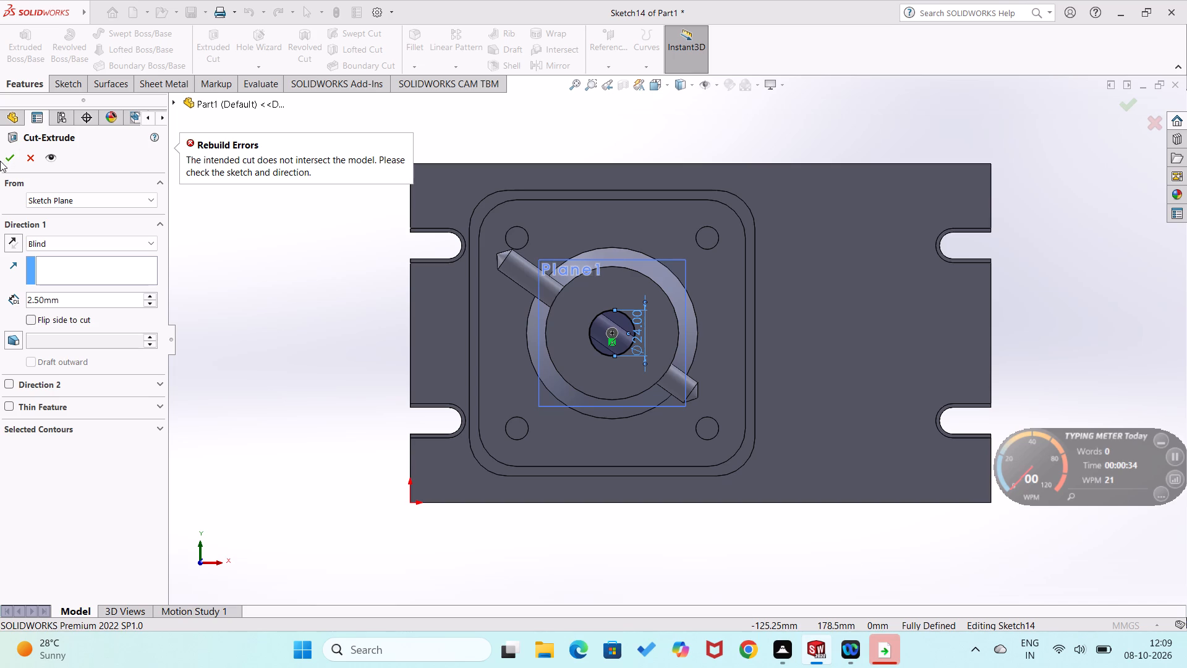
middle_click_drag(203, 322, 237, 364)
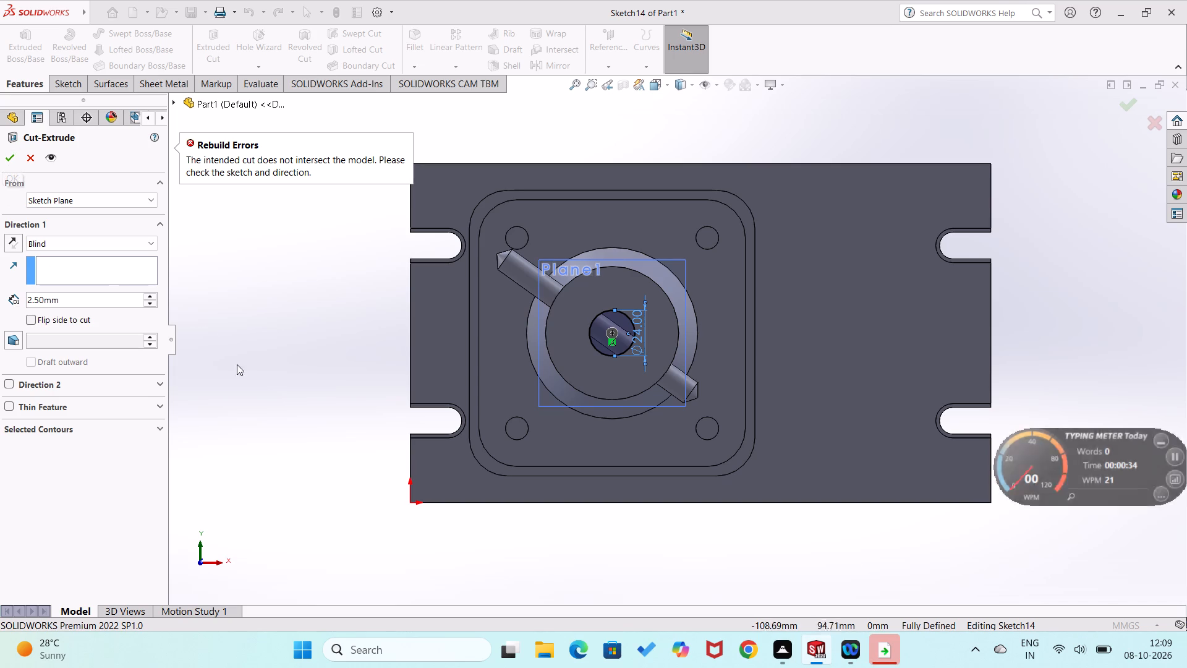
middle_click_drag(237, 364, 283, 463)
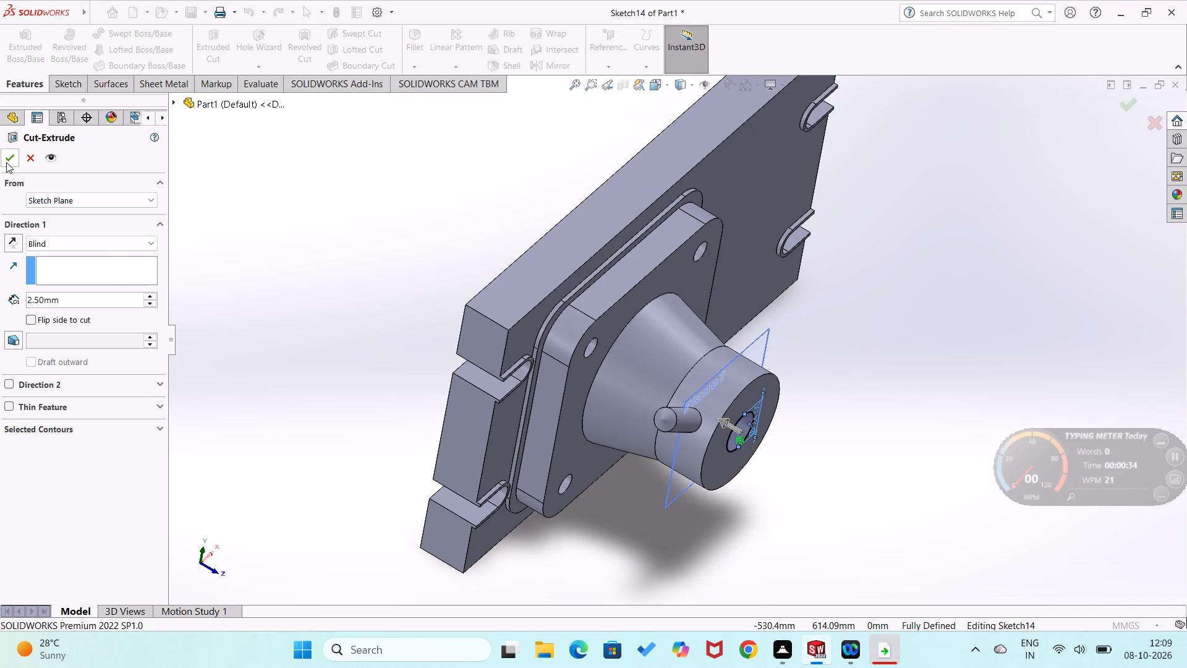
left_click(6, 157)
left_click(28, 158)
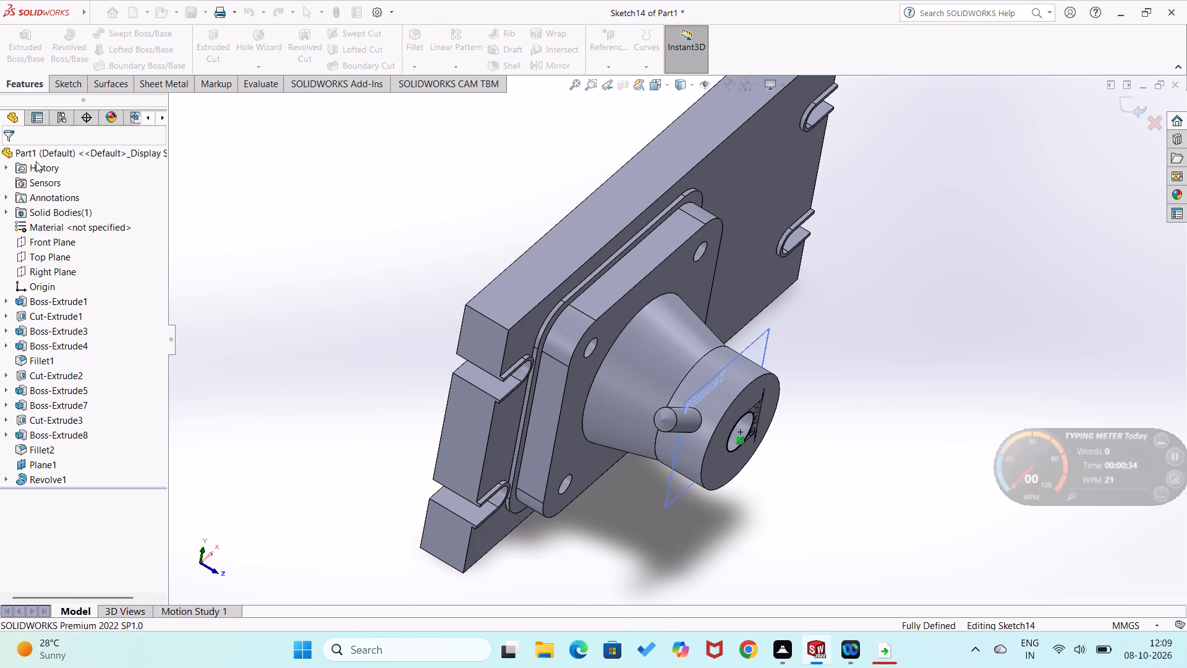
Undo the circle and its diameter dimension on the cylinder's end face, and exit that sketch.
left_click(311, 360)
middle_click_drag(364, 386, 291, 285)
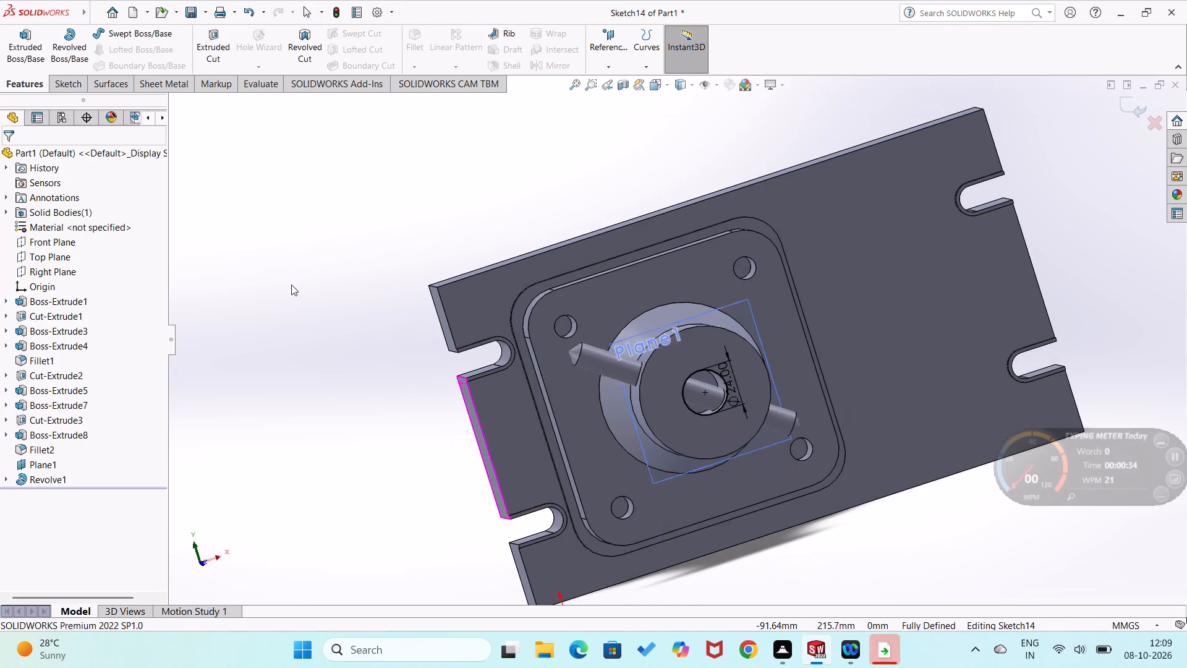
key("ctrl+super+z")
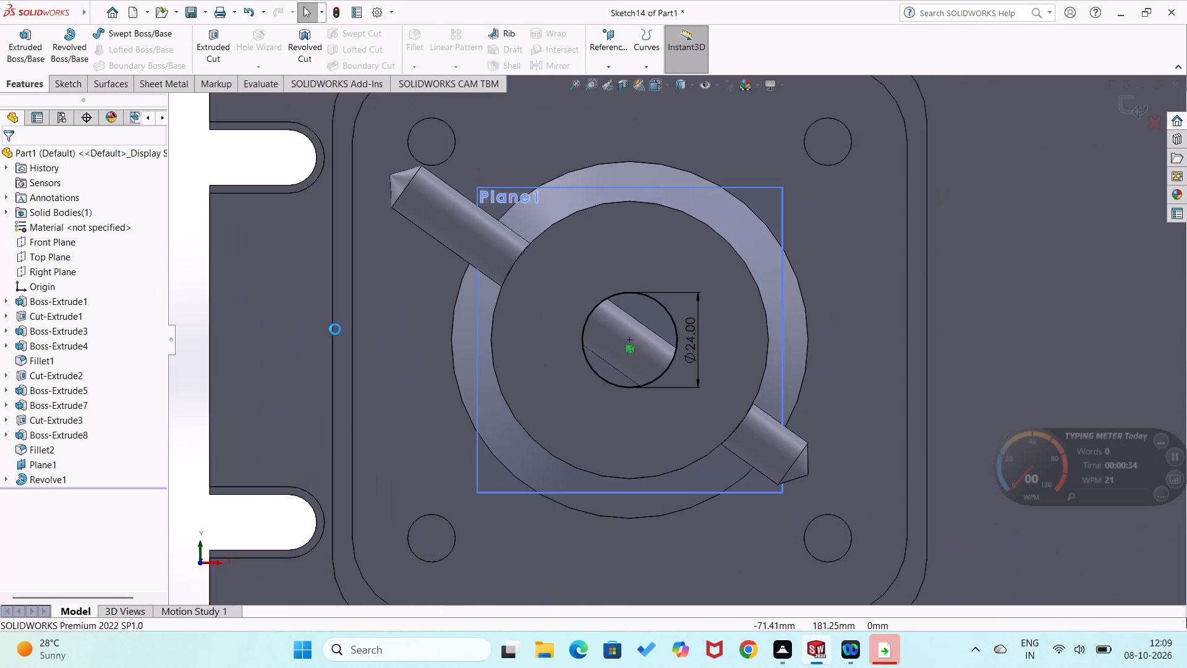
key("ctrl+z")
key("ctrl+z")
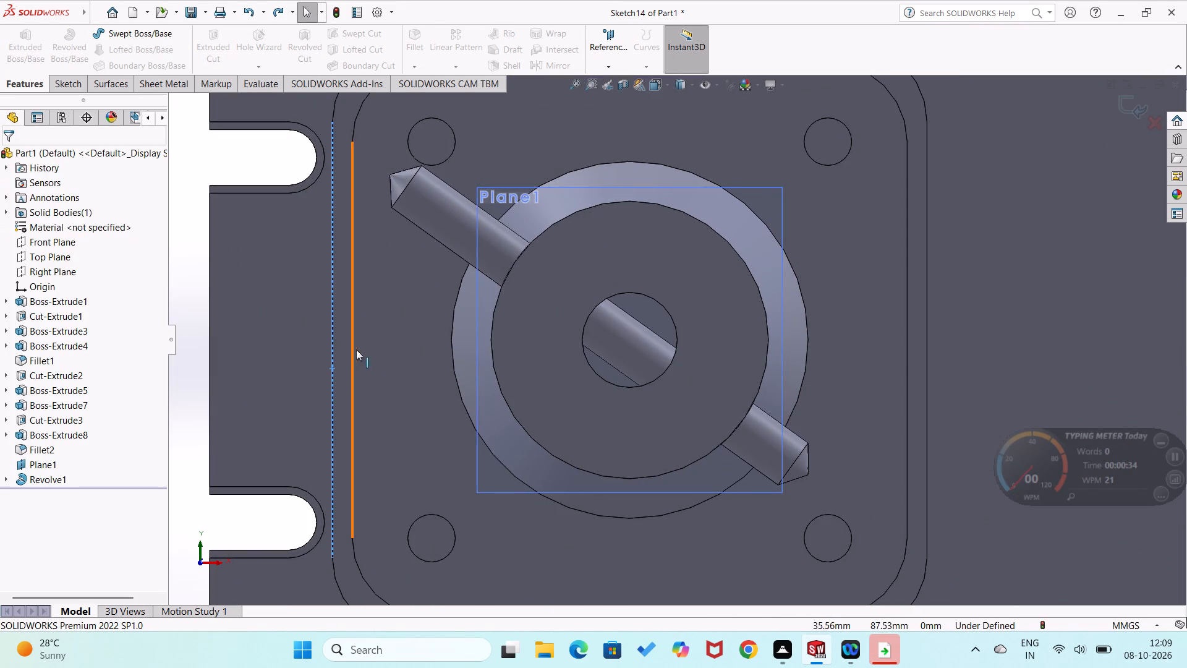
scroll(489, 385, "up", 3)
middle_click_drag(520, 419, 528, 346)
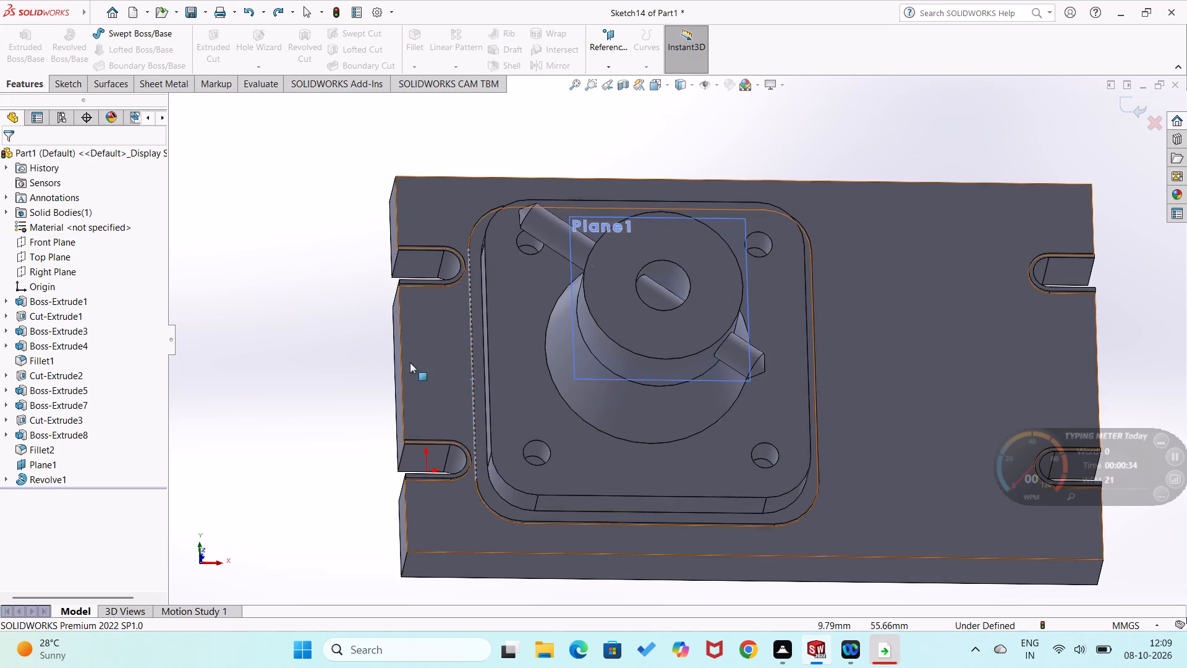
left_click(336, 379)
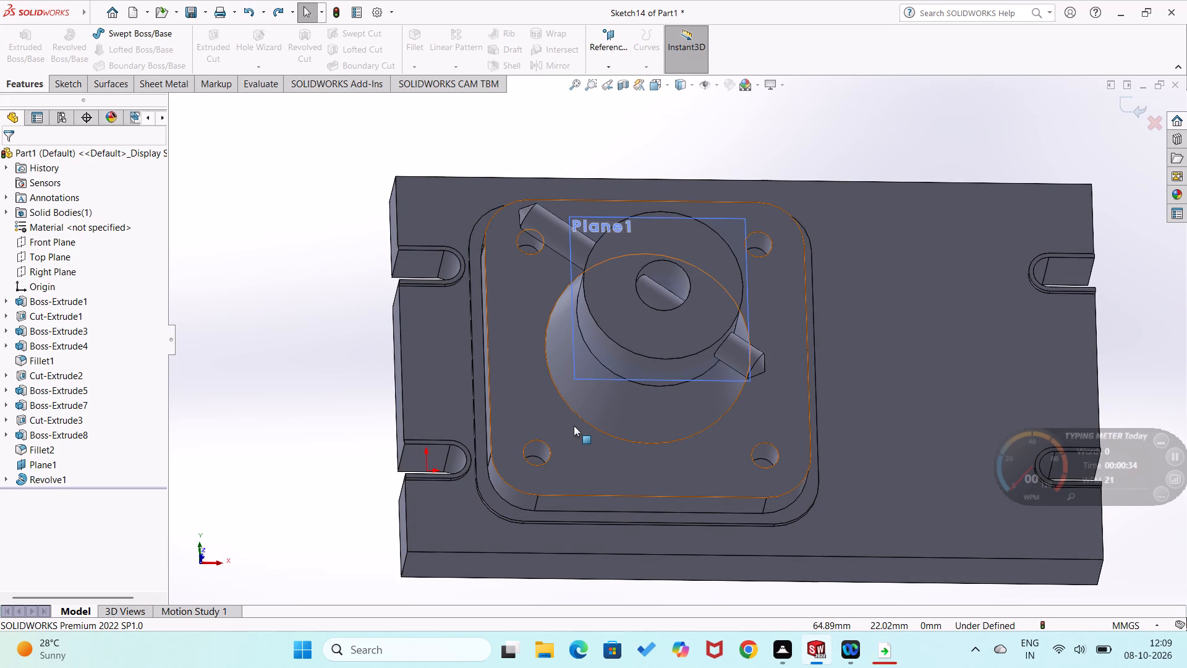
right_click(602, 378)
right_click(576, 380)
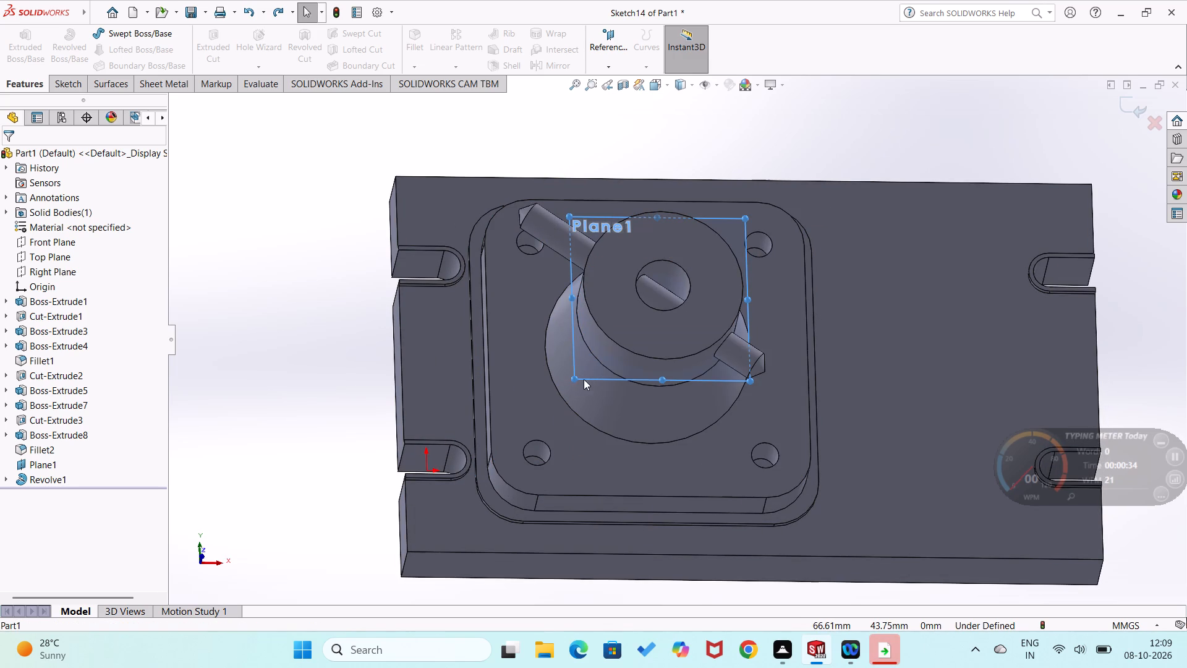
left_click(67, 88)
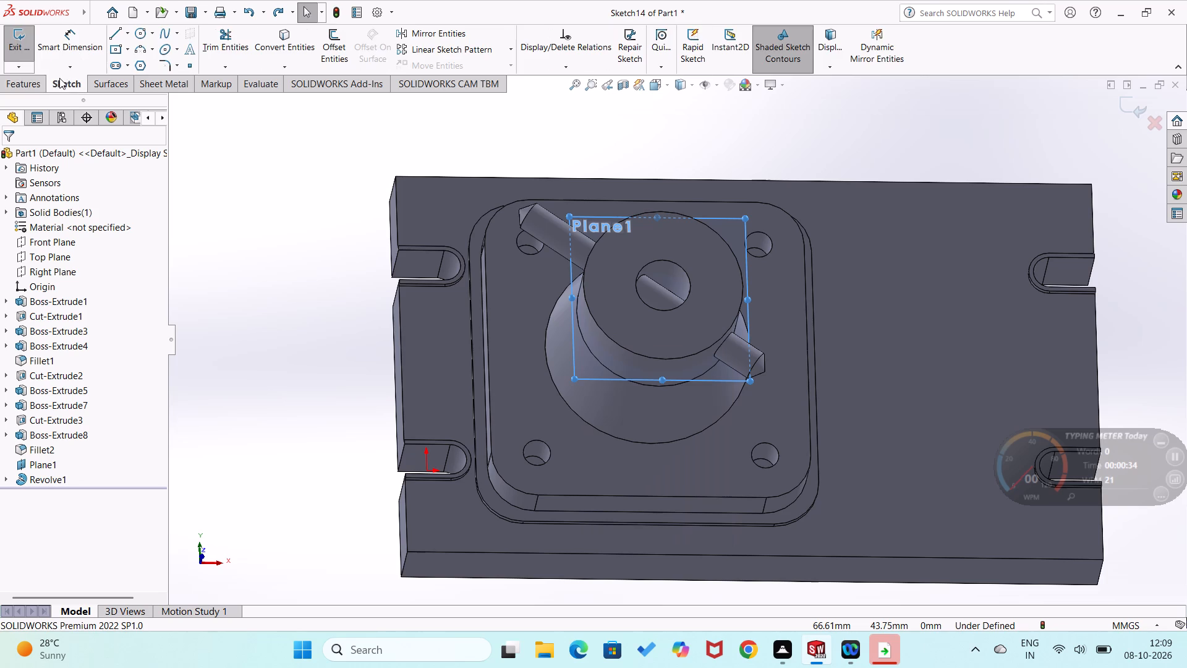
left_click(15, 50)
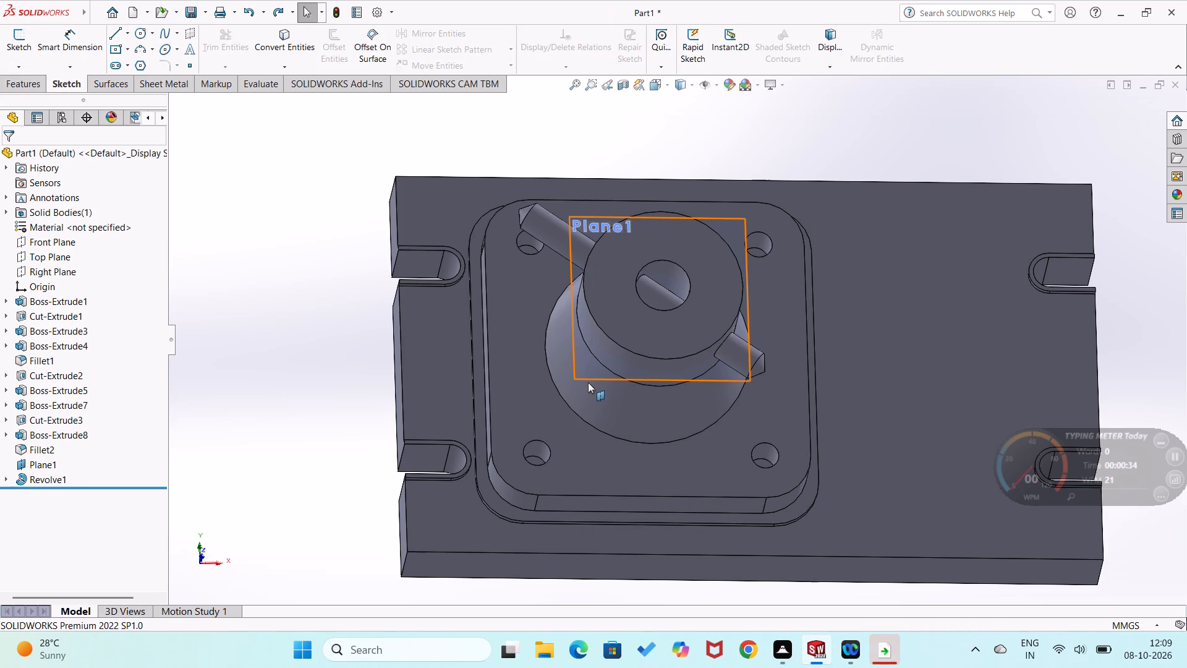
Hide Plane1, the reference plane passing through the cylinder.
right_click(595, 379)
left_click(644, 361)
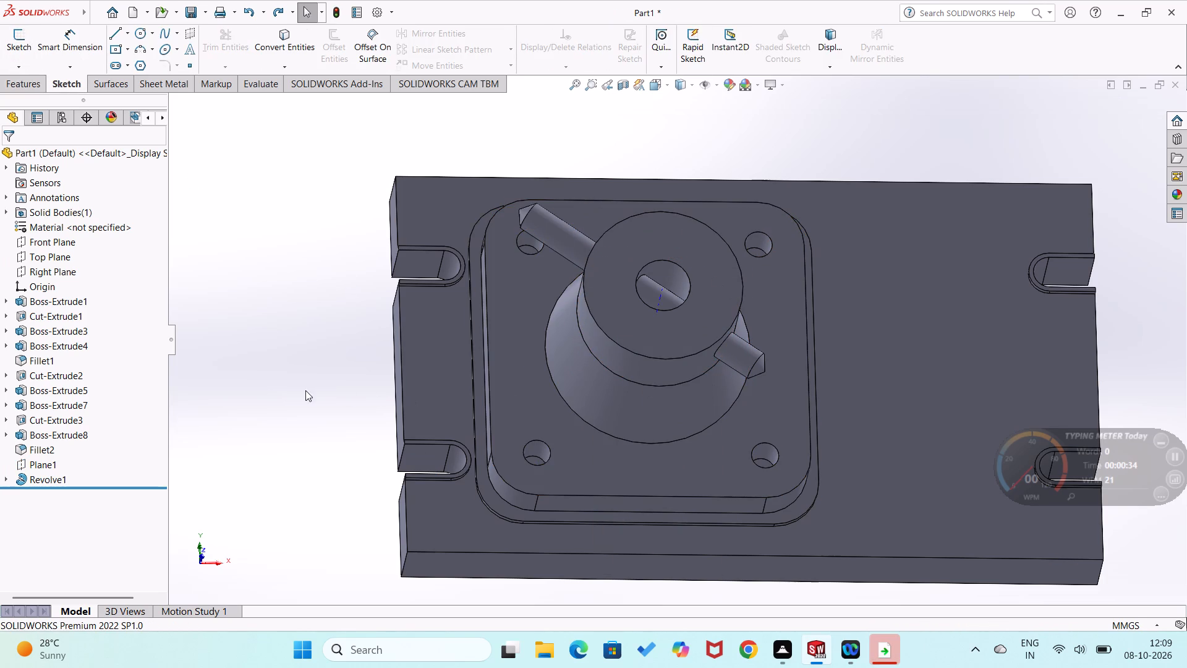
left_click(281, 384)
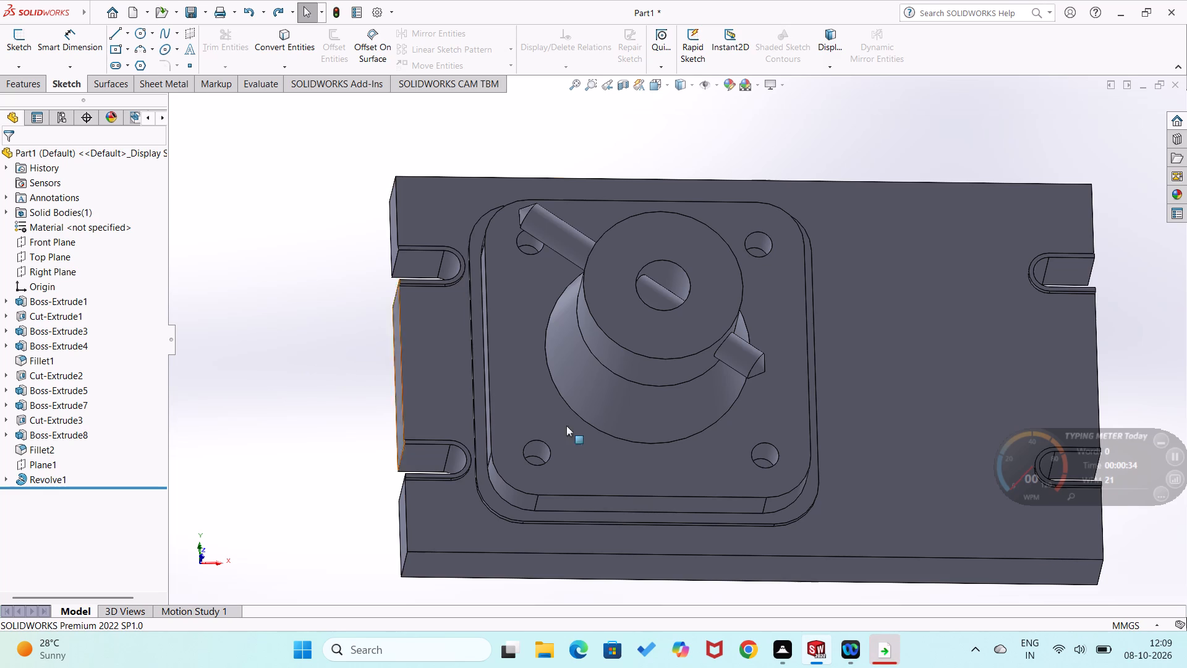
Sketch a circle of about 10 mm radius on the base plate's open front face, between the square boss and the far upper slot.
right_click(937, 356)
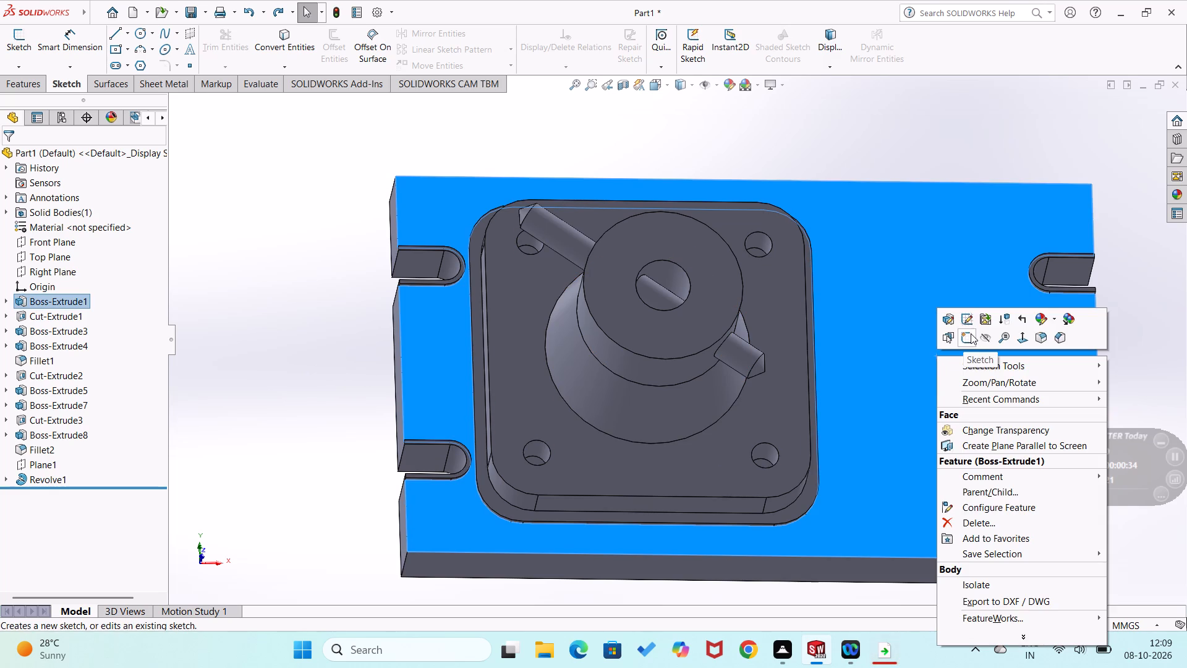
left_click(971, 333)
left_click(1024, 340)
right_click_drag(1024, 340, 1083, 306)
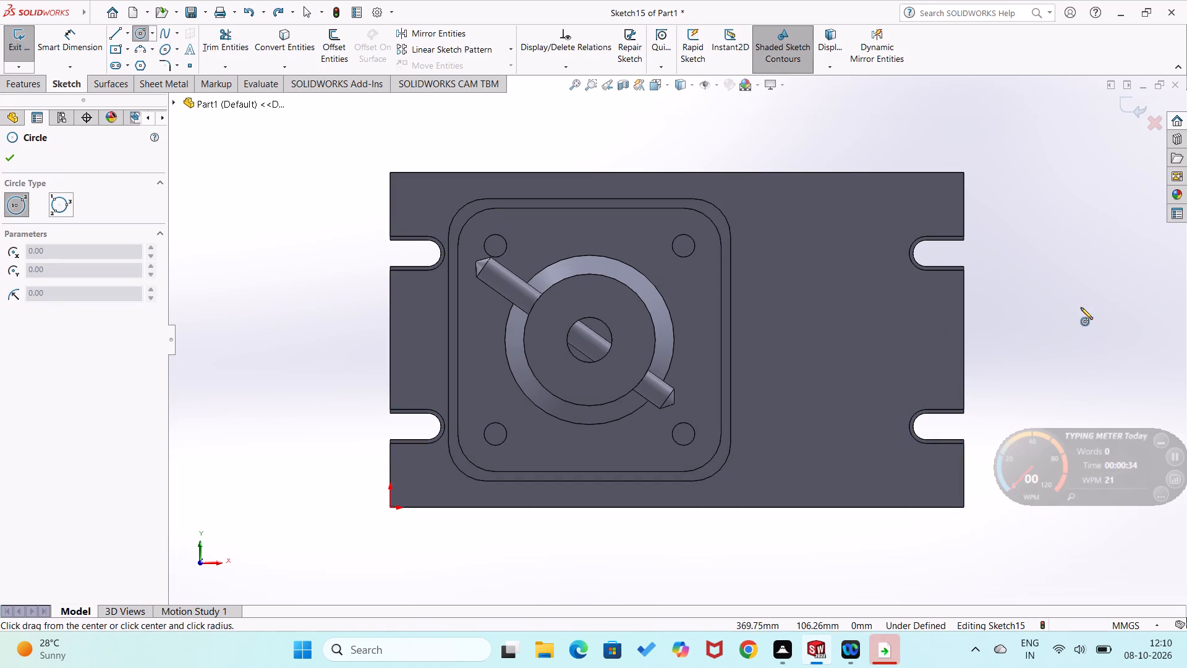
left_click(864, 257)
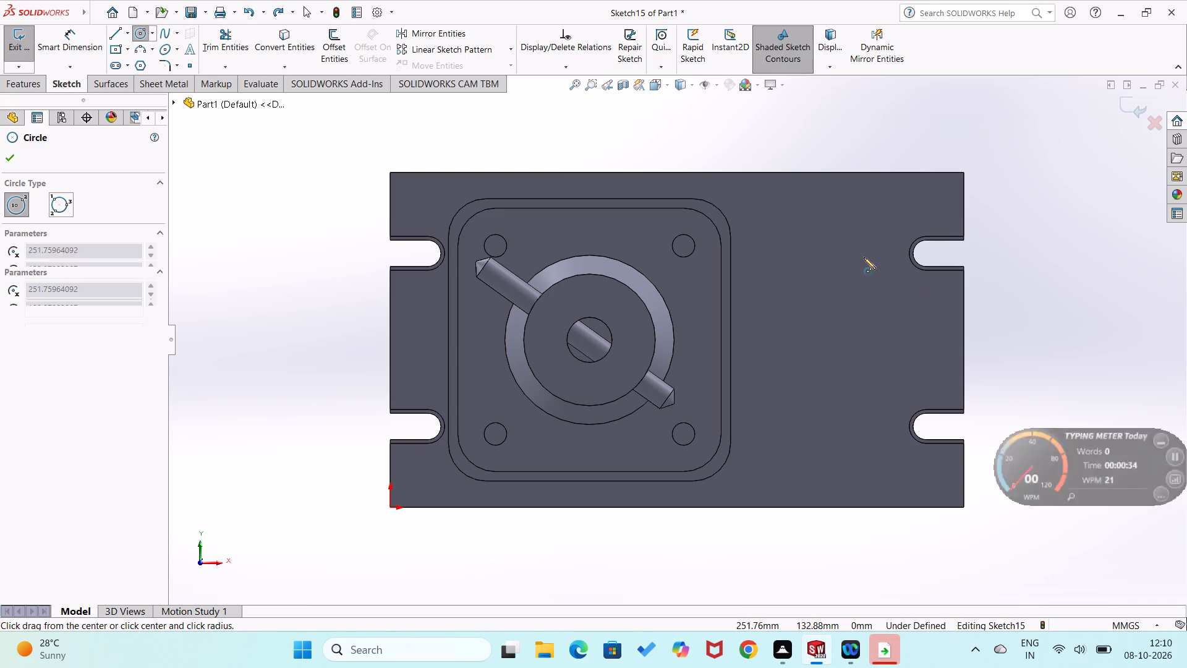
left_click(873, 274)
Dimension the new circle's diameter as 20 mm.
right_click_drag(952, 393, 977, 311)
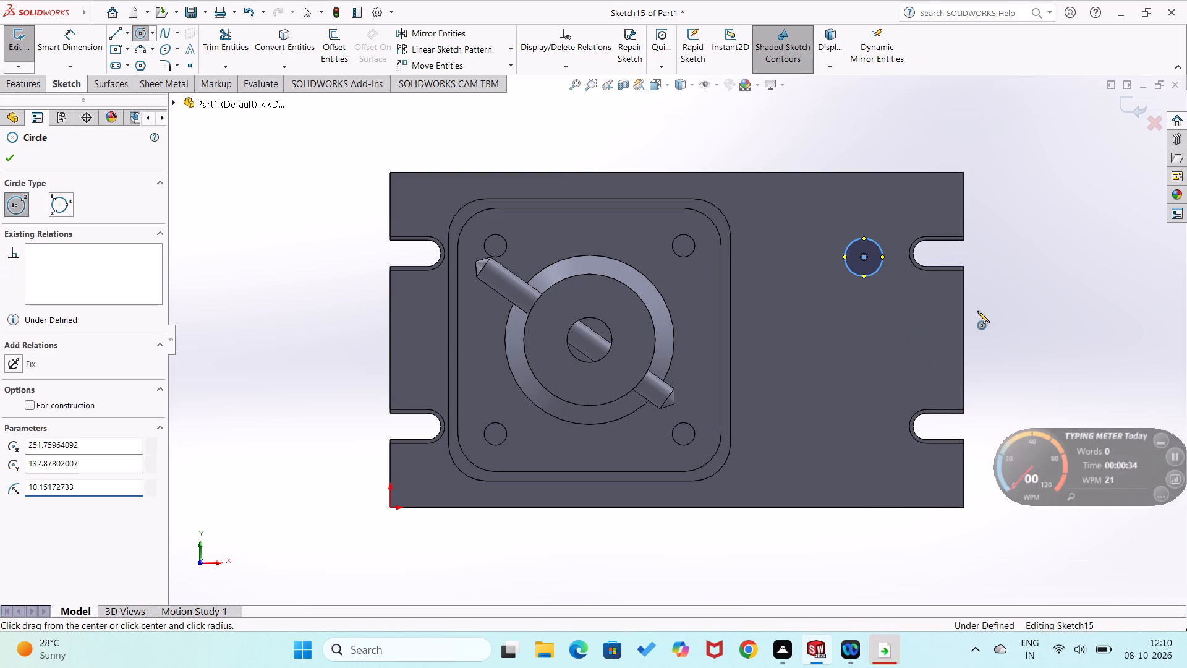
right_click_drag(977, 311, 979, 302)
left_click(866, 279)
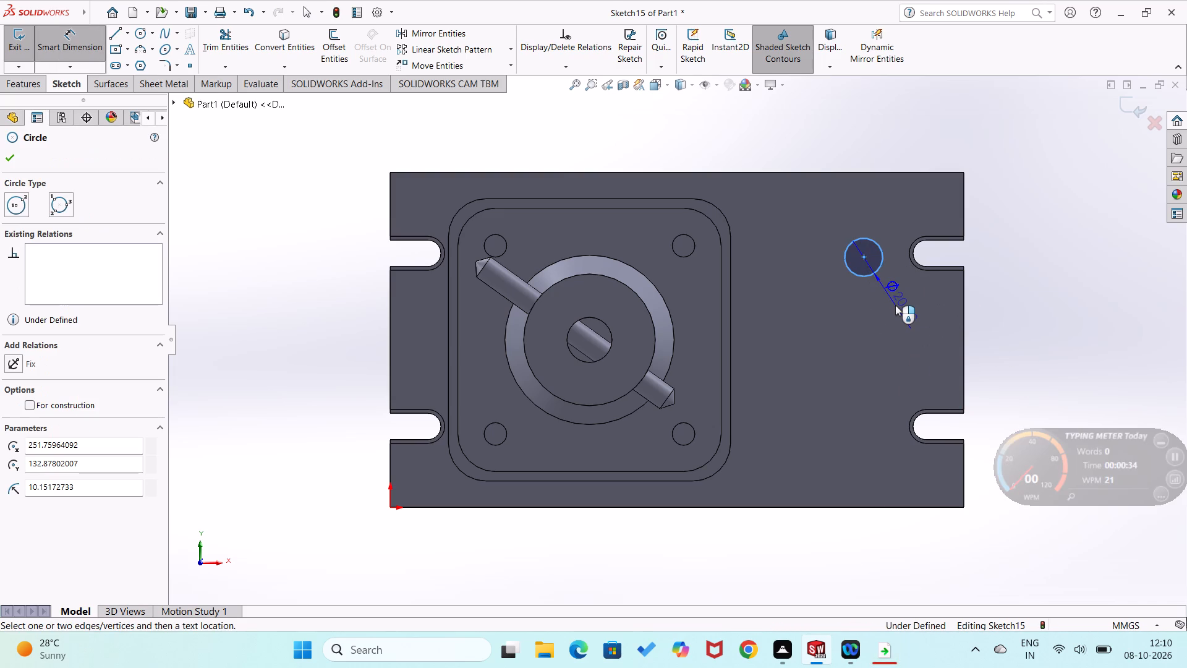
left_click(896, 305)
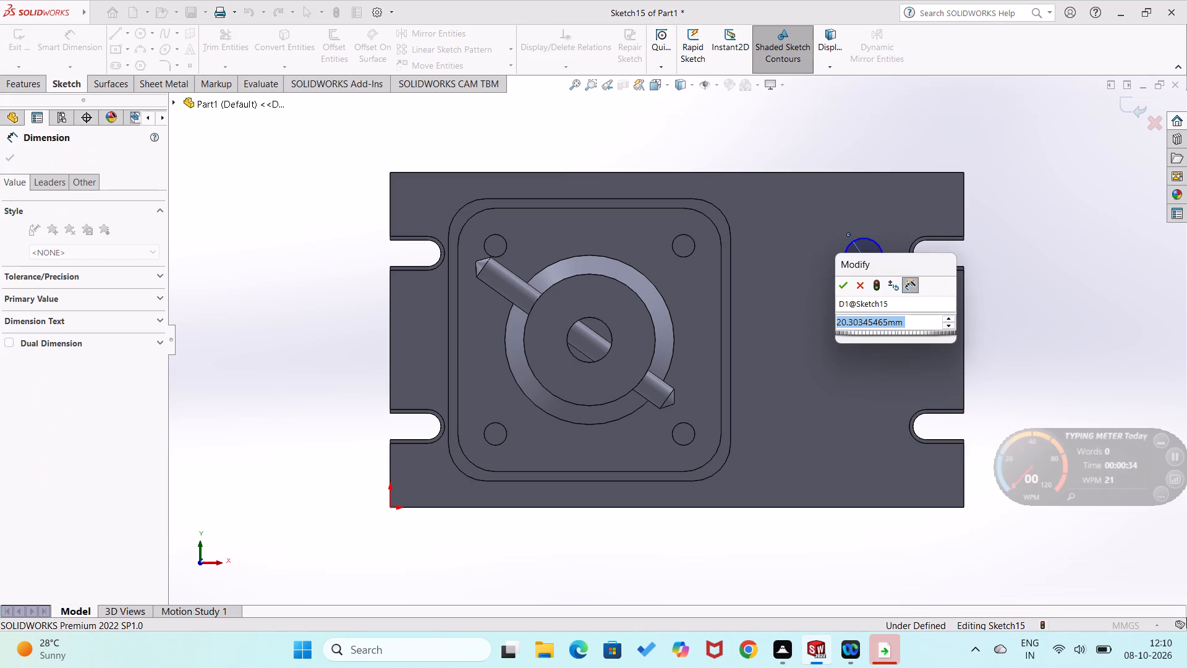
key("0")
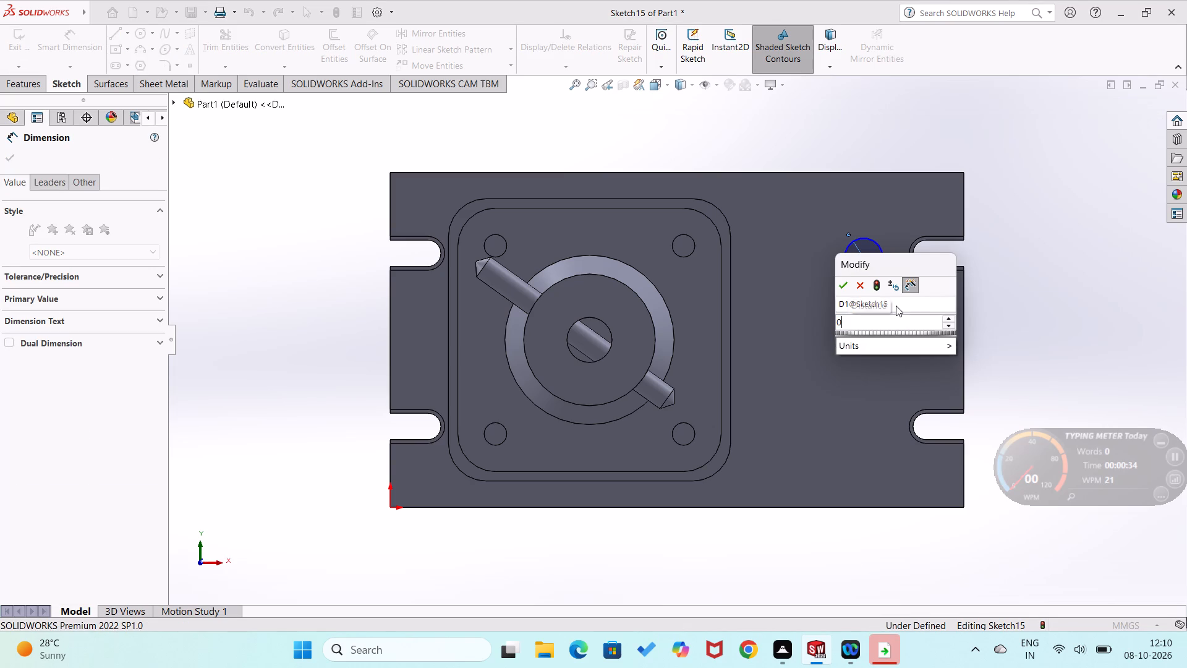
key("BackSpace")
type("20")
key("Return")
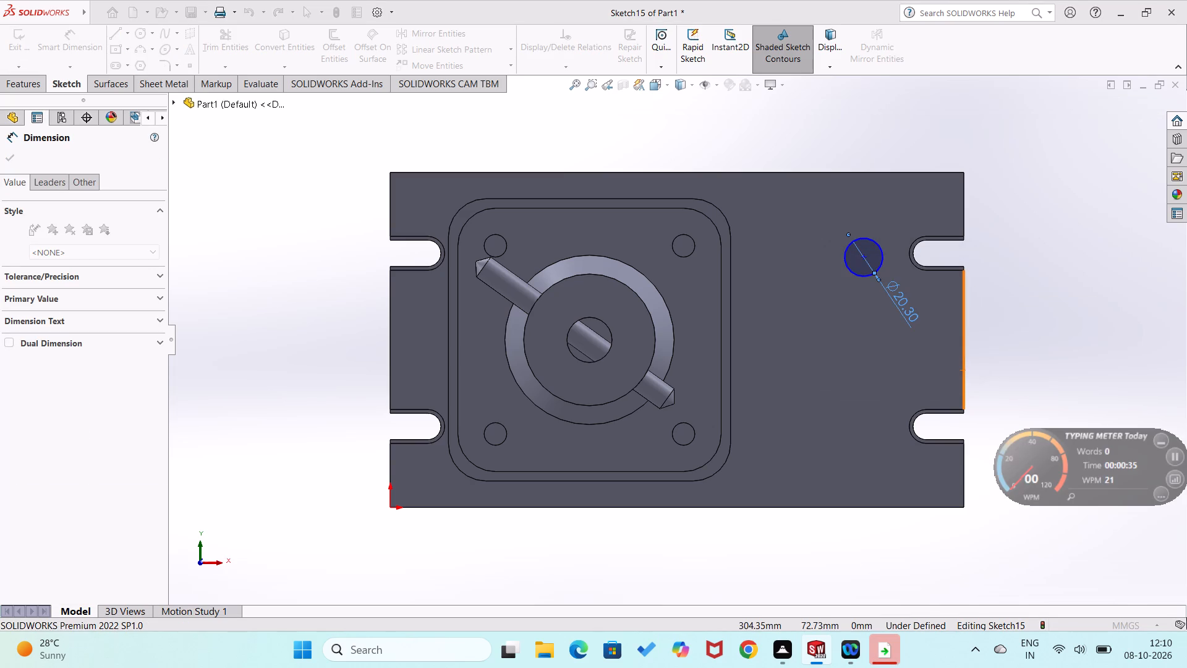
left_click(1016, 322)
Dimension the horizontal distance from the circle's centre to the base plate's nearest upper corner as 50 mm.
left_click(864, 259)
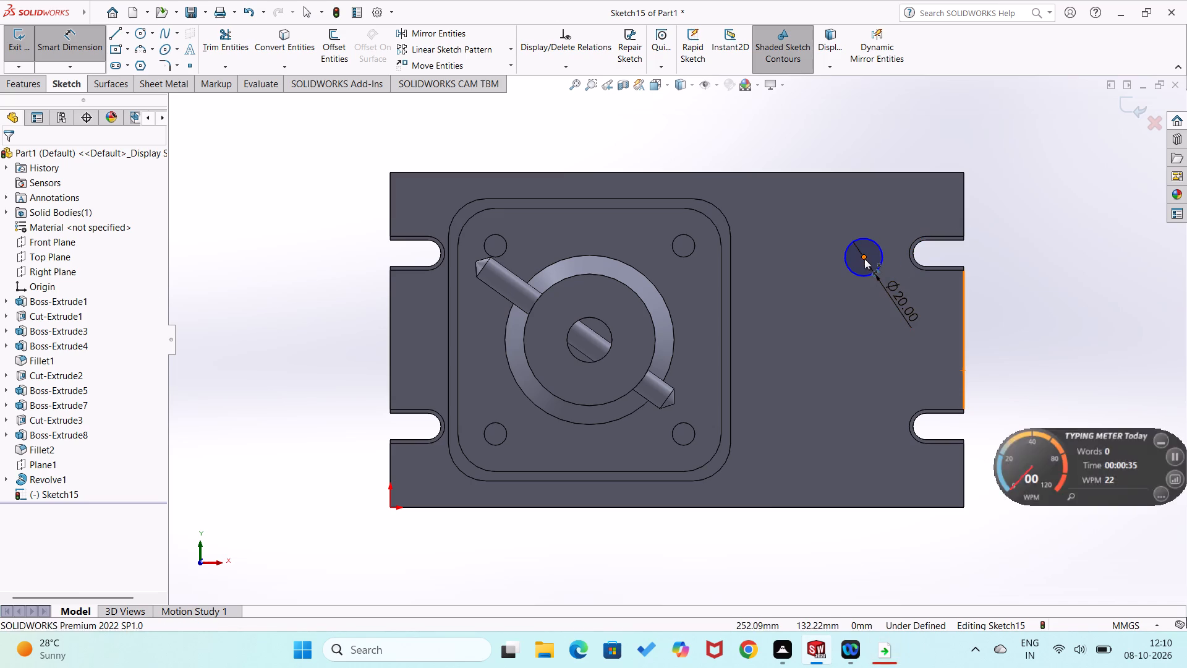
left_click(963, 173)
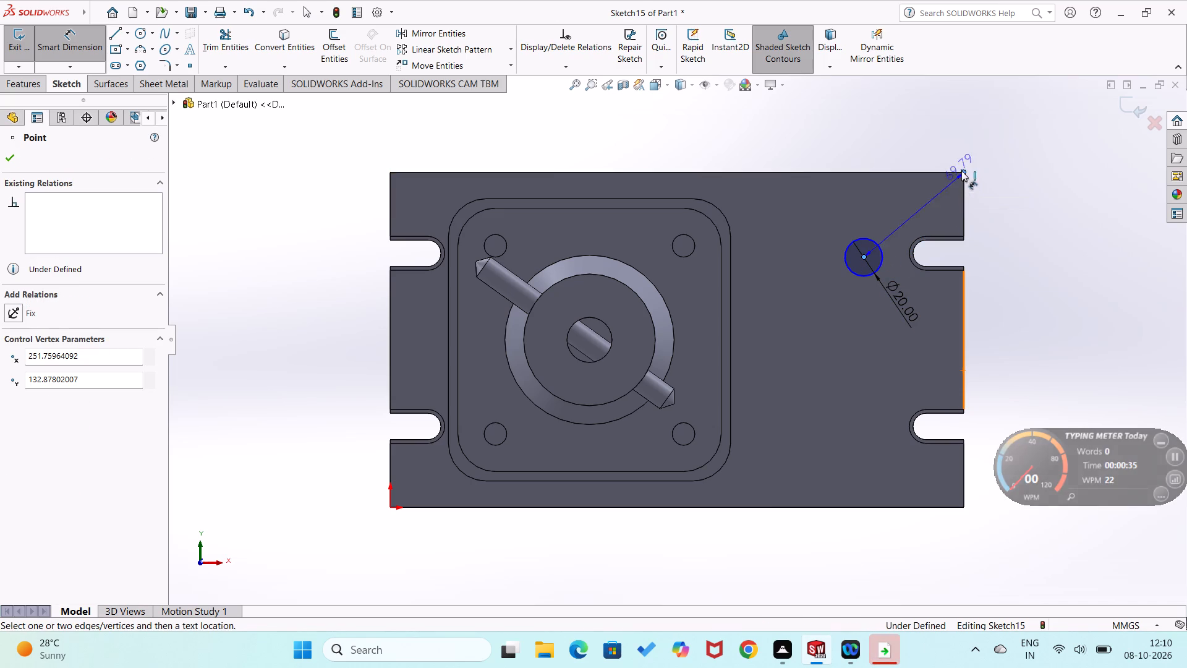
left_click(953, 151)
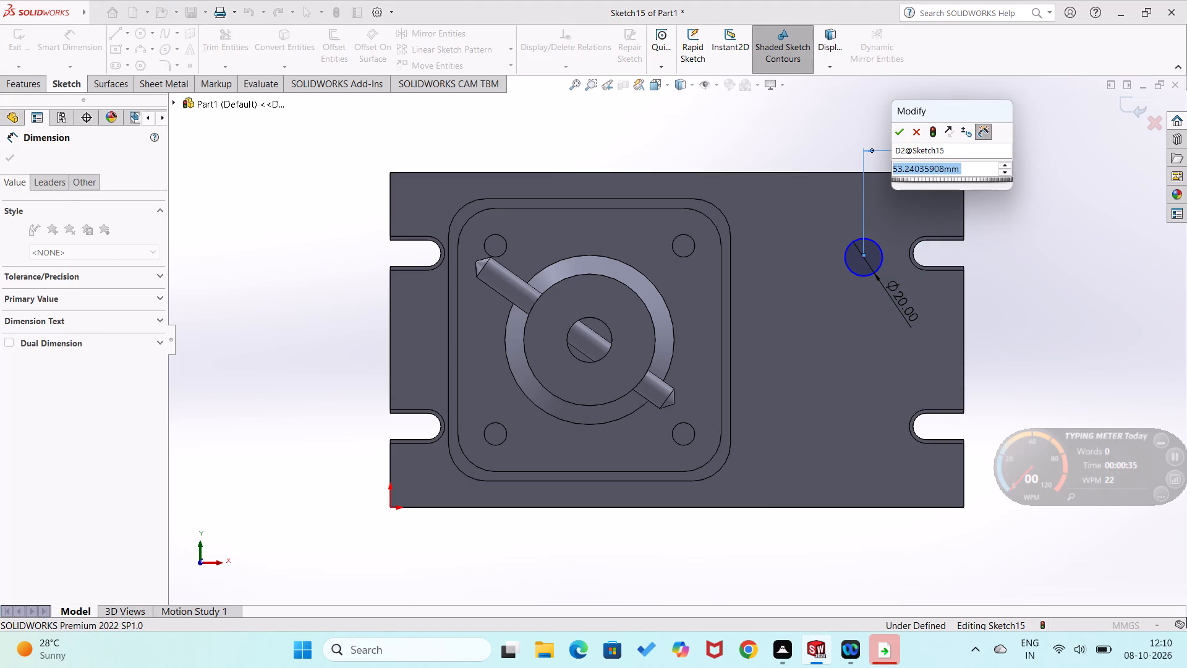
type("50")
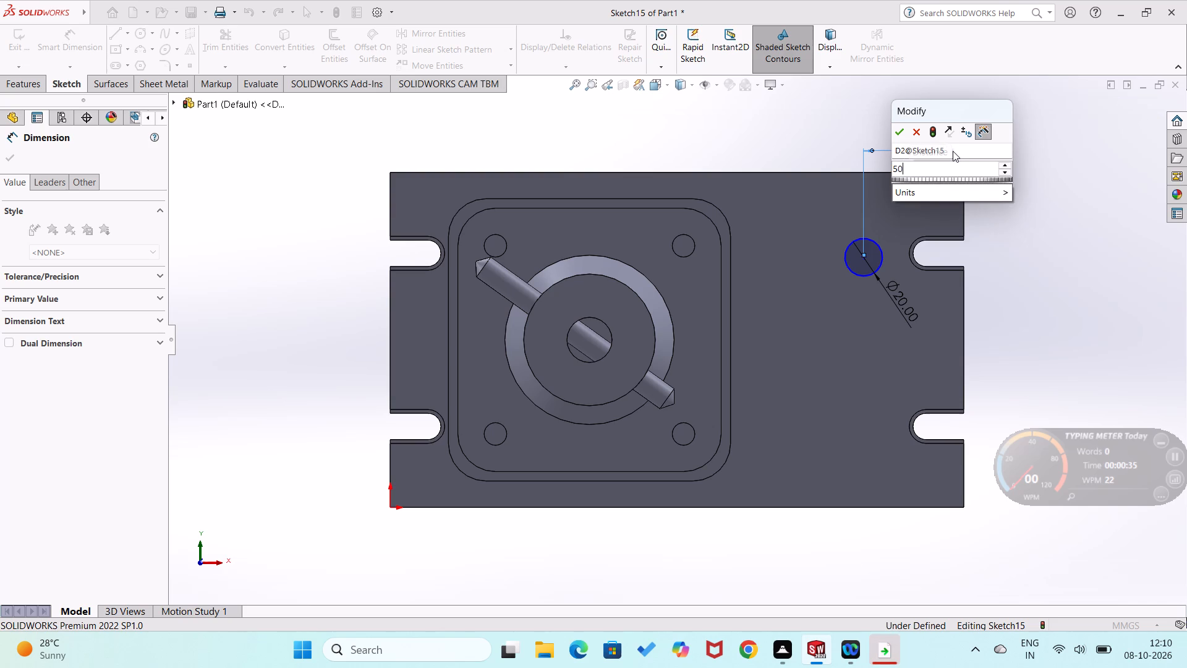
key("Return")
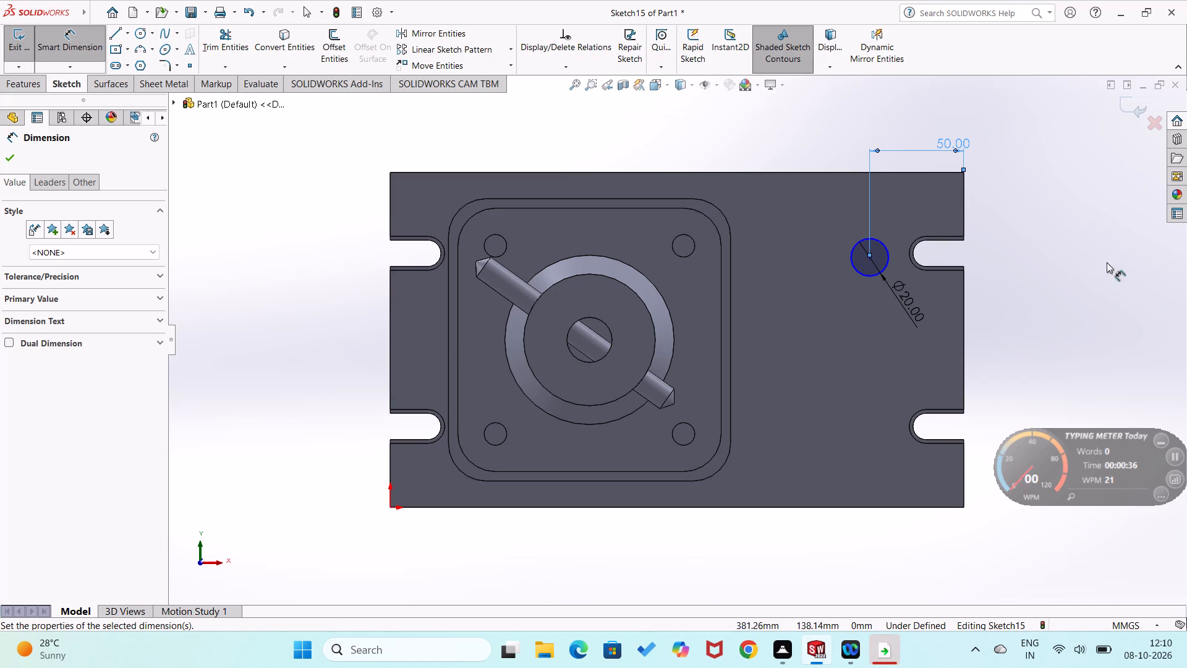
left_click(1089, 298)
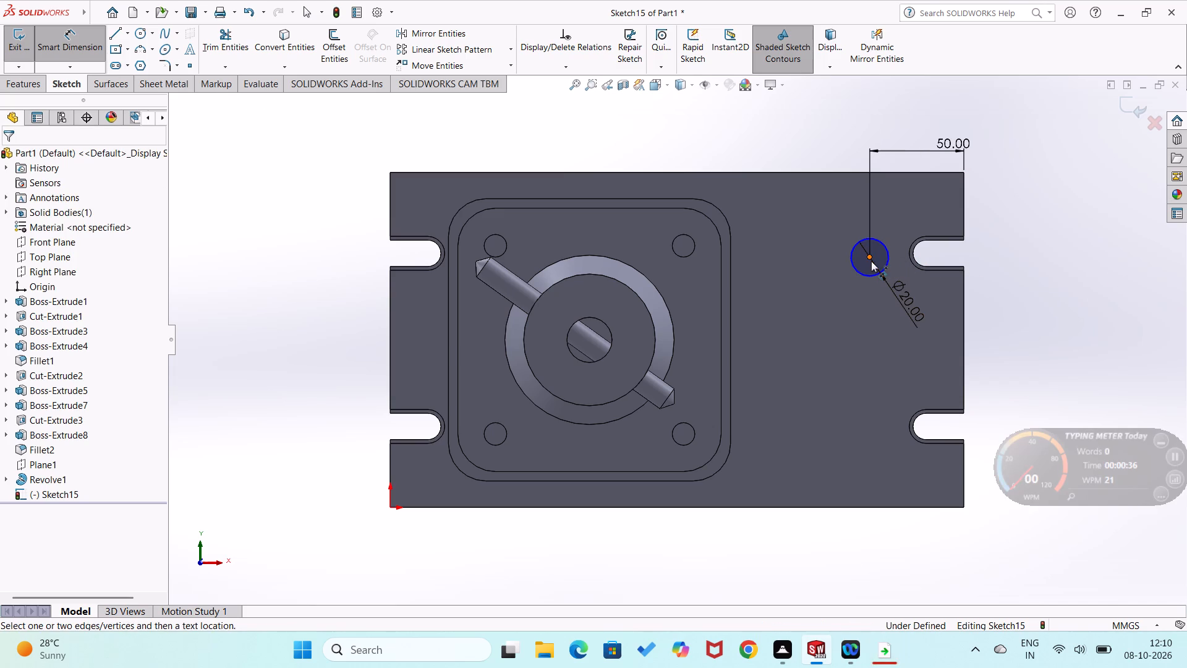
Dimension the vertical distance from the circle's centre to the plate's same upper corner as 54 mm.
left_click(871, 259)
left_click(963, 171)
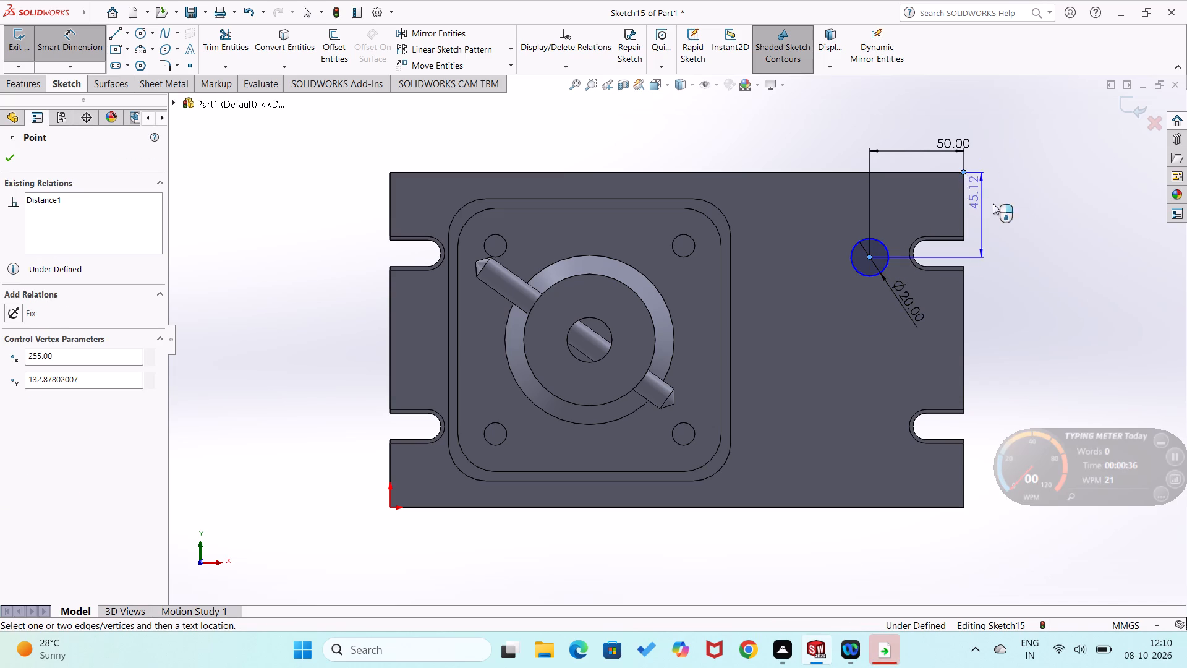
left_click(1021, 223)
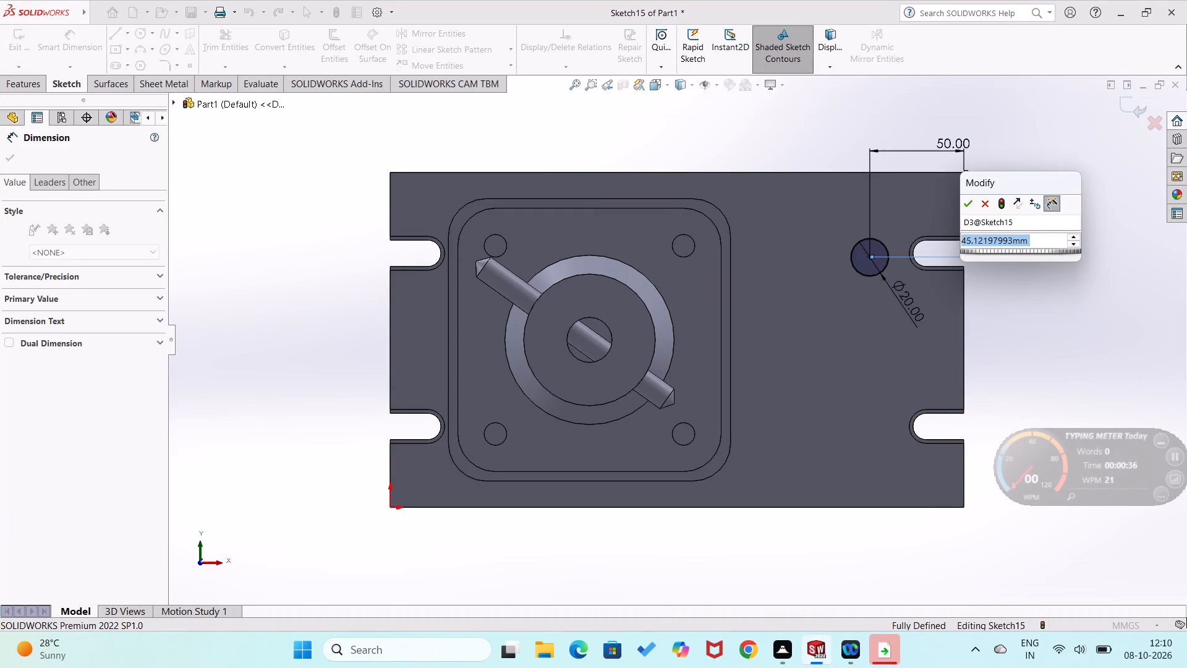
key("5")
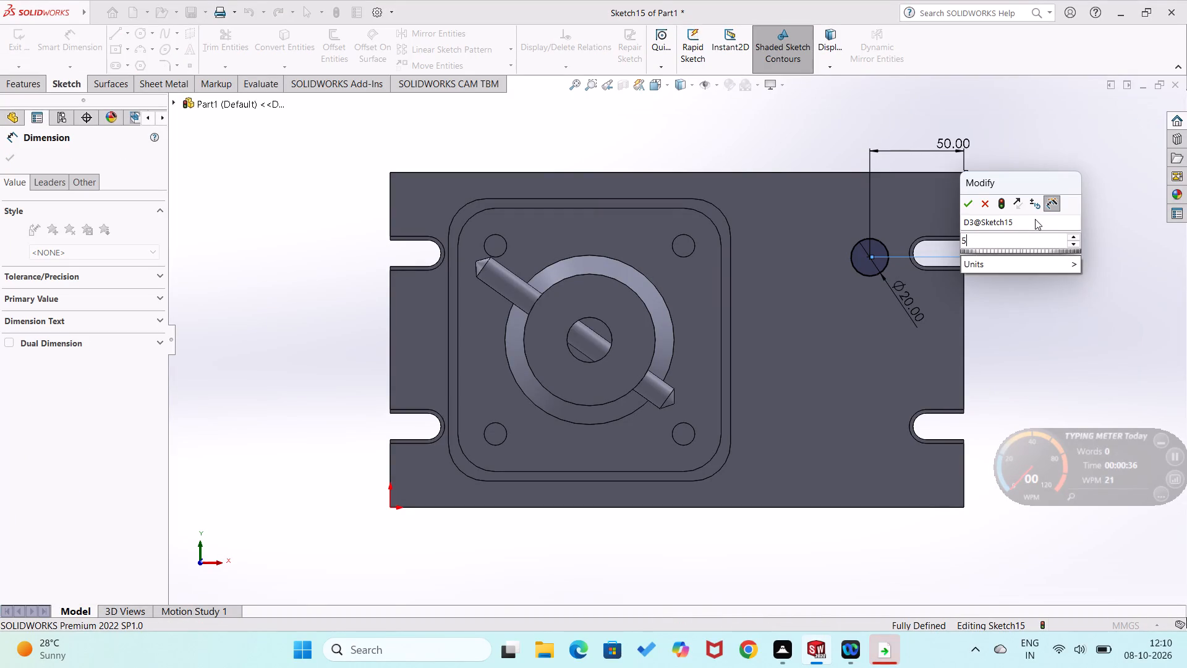
key("4")
key("Return")
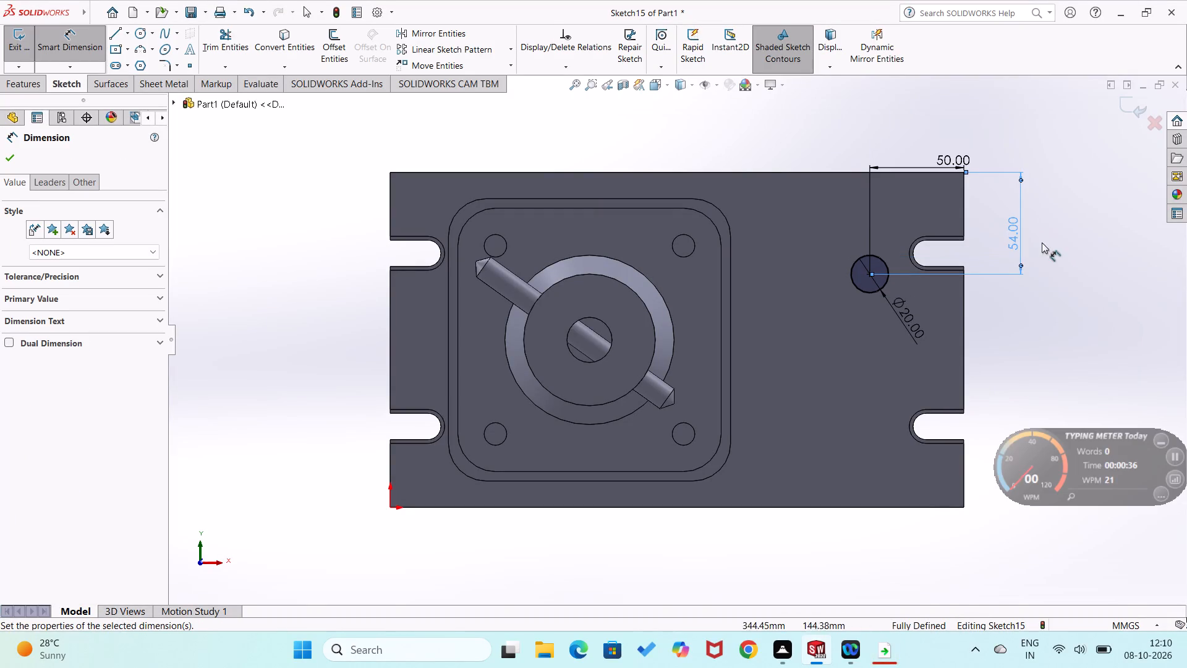
left_click(1066, 267)
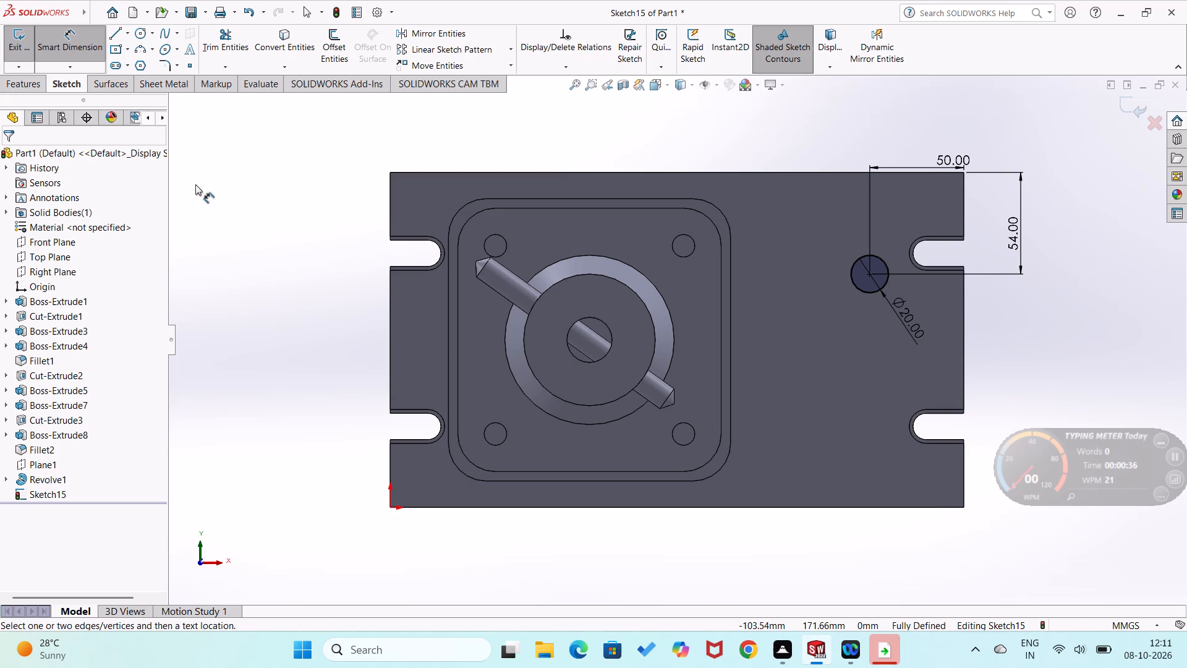
Set the circle's diameter to 12 mm.
double_click(901, 326)
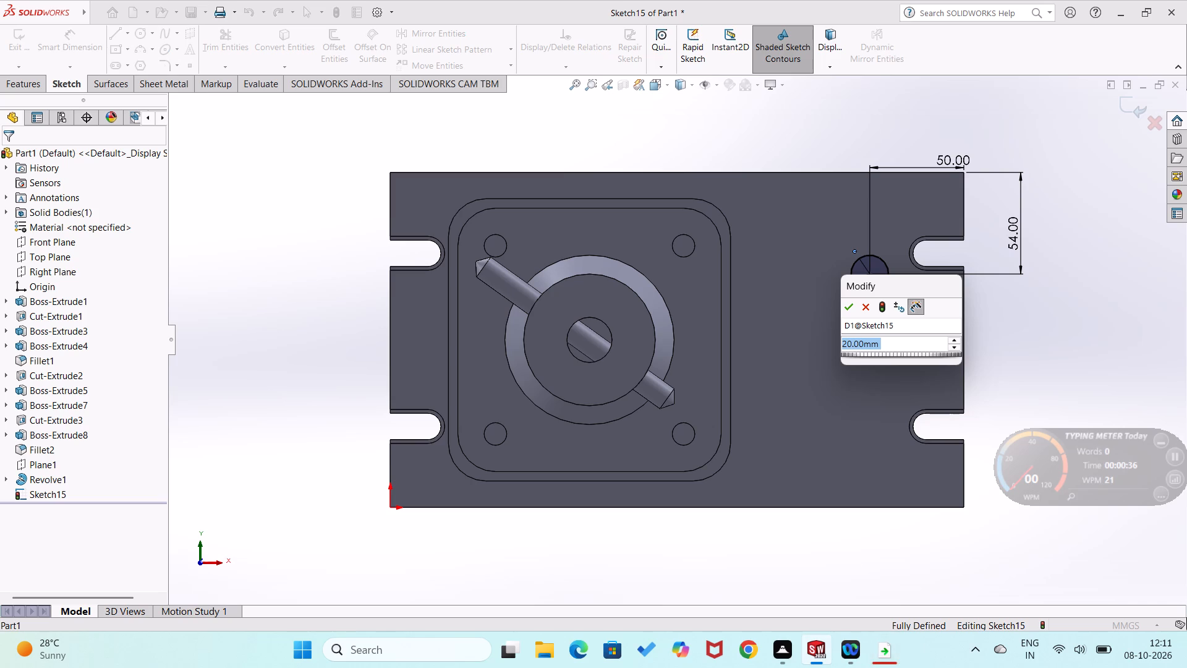
type("12")
key("Return")
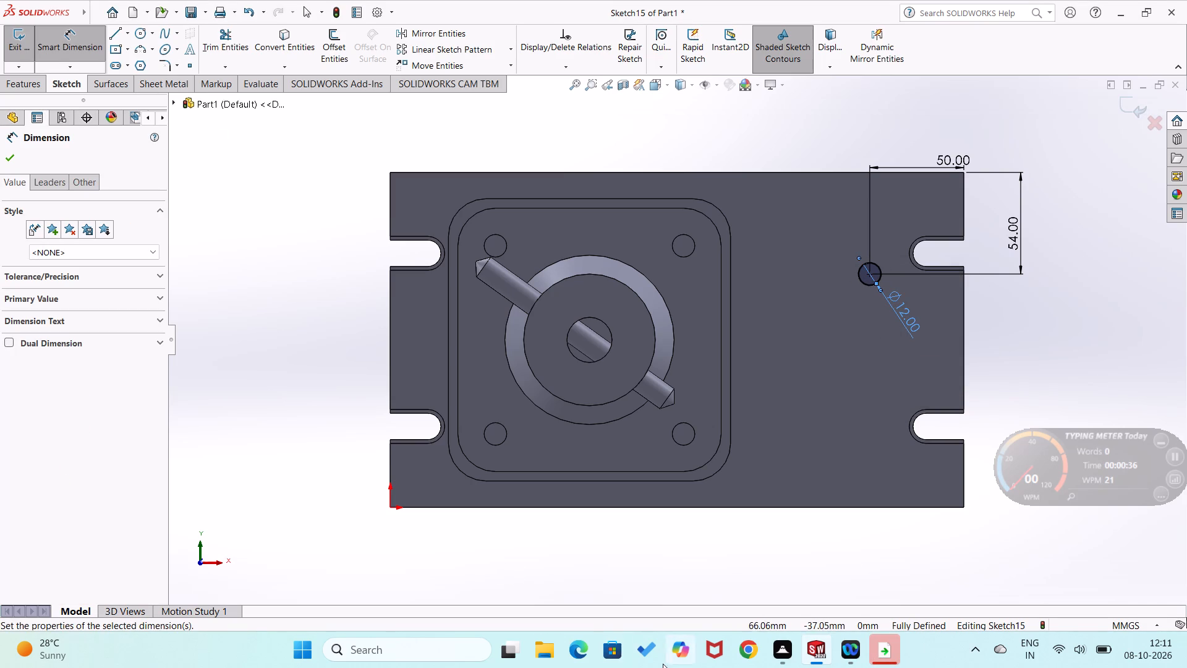
Cut-extrude the 12 mm circle through the base plate as a blind cut, with the depth raised beyond 80 mm.
left_click(22, 83)
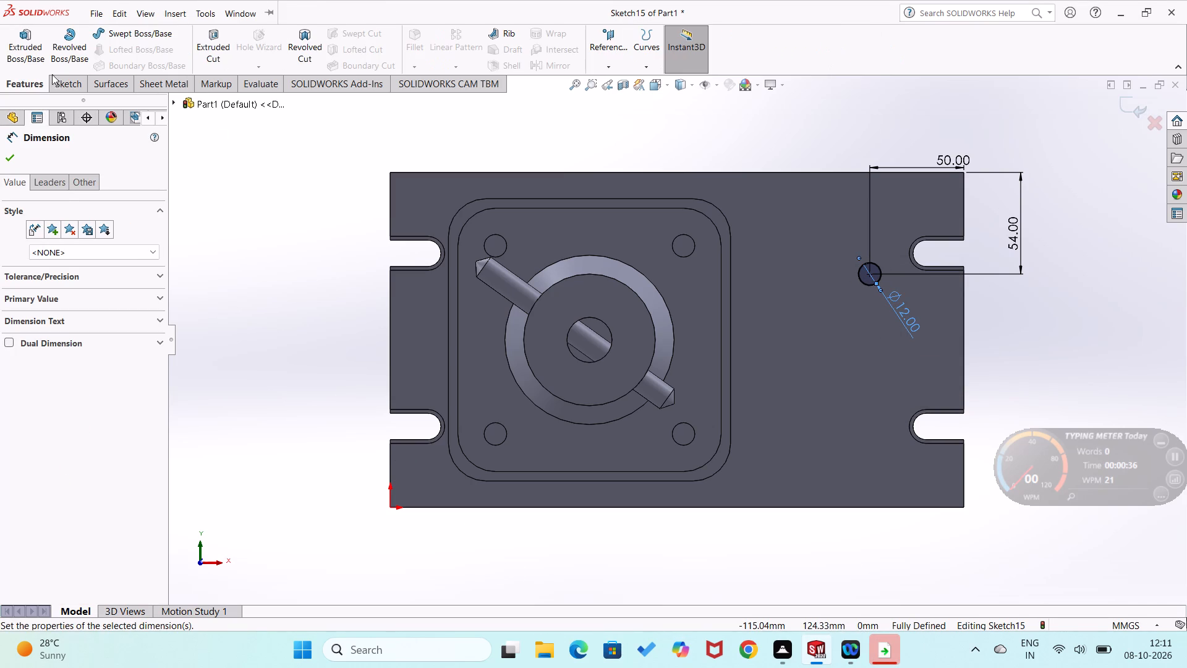
left_click(229, 56)
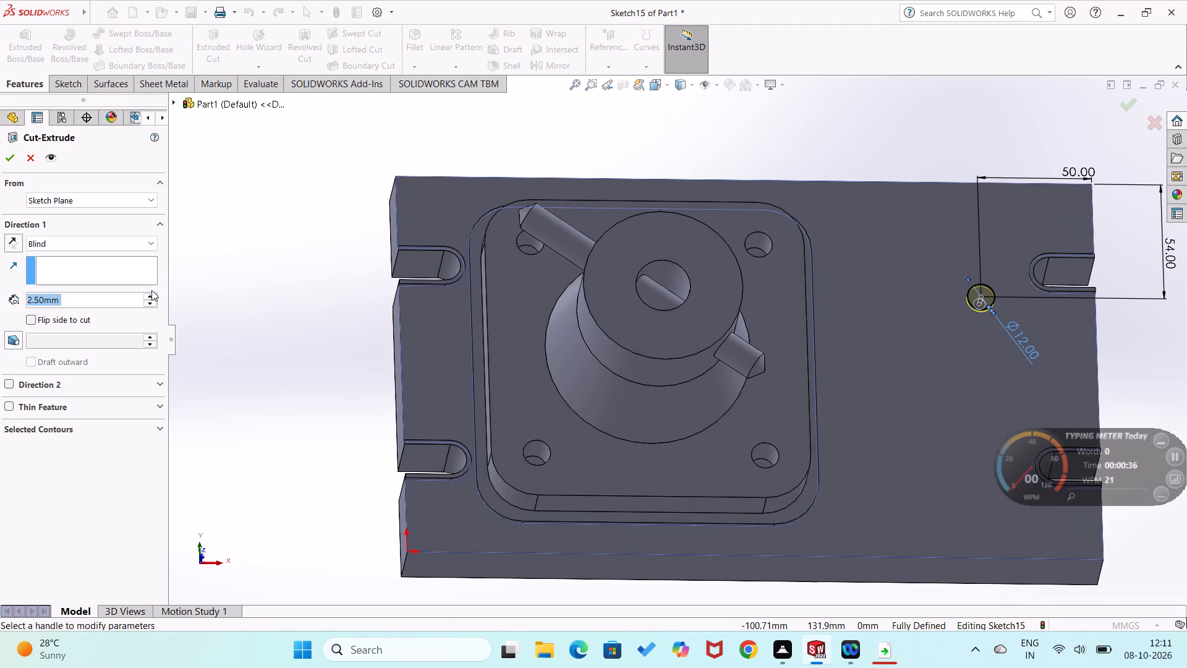
triple_click(148, 296)
triple_click(148, 296)
triple_click(148, 296)
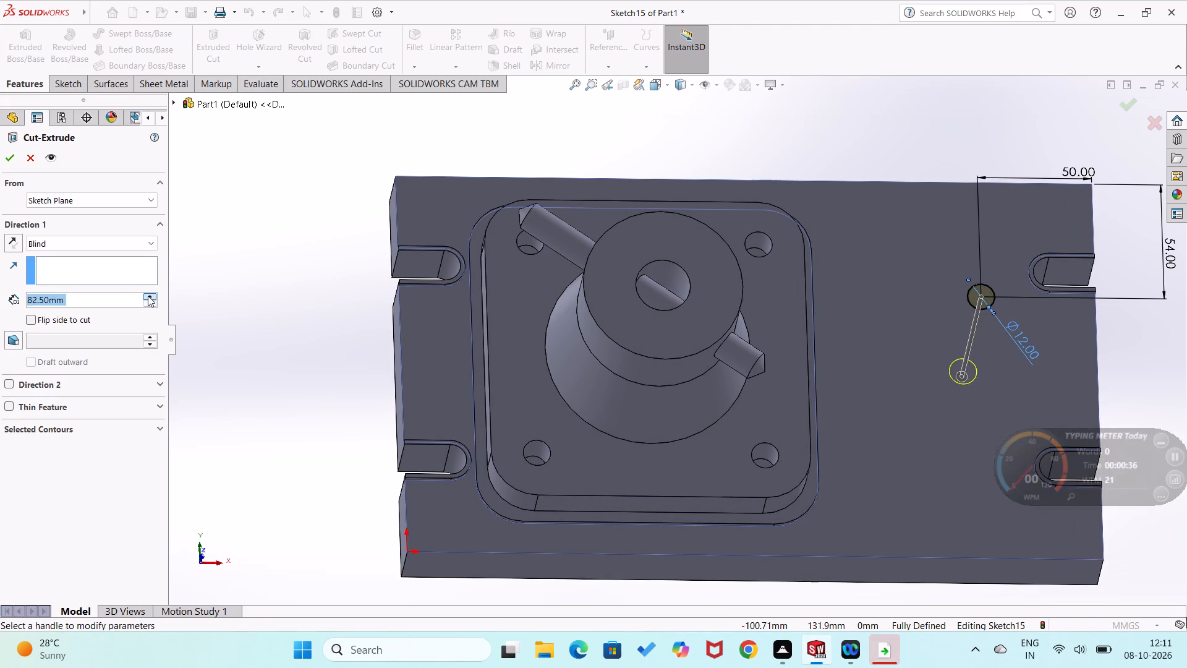
left_click(4, 152)
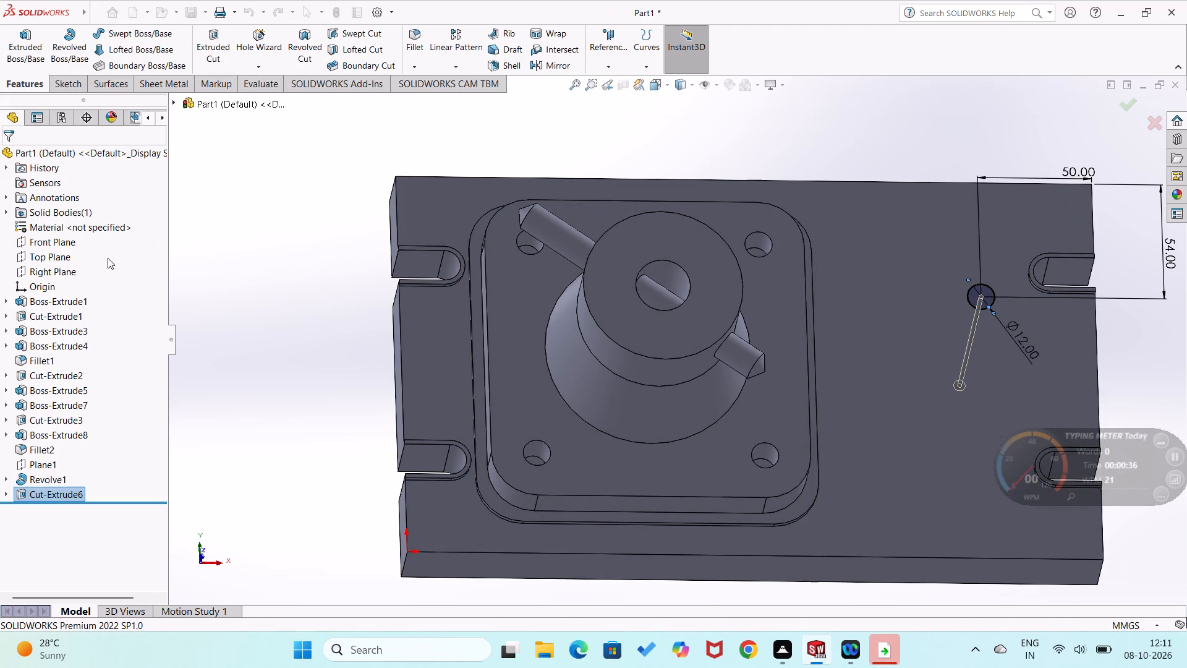
Sketch a circle of about 9.6 mm radius on the base plate's upper face, centred on the 12 mm hole.
left_click(292, 298)
right_click(989, 423)
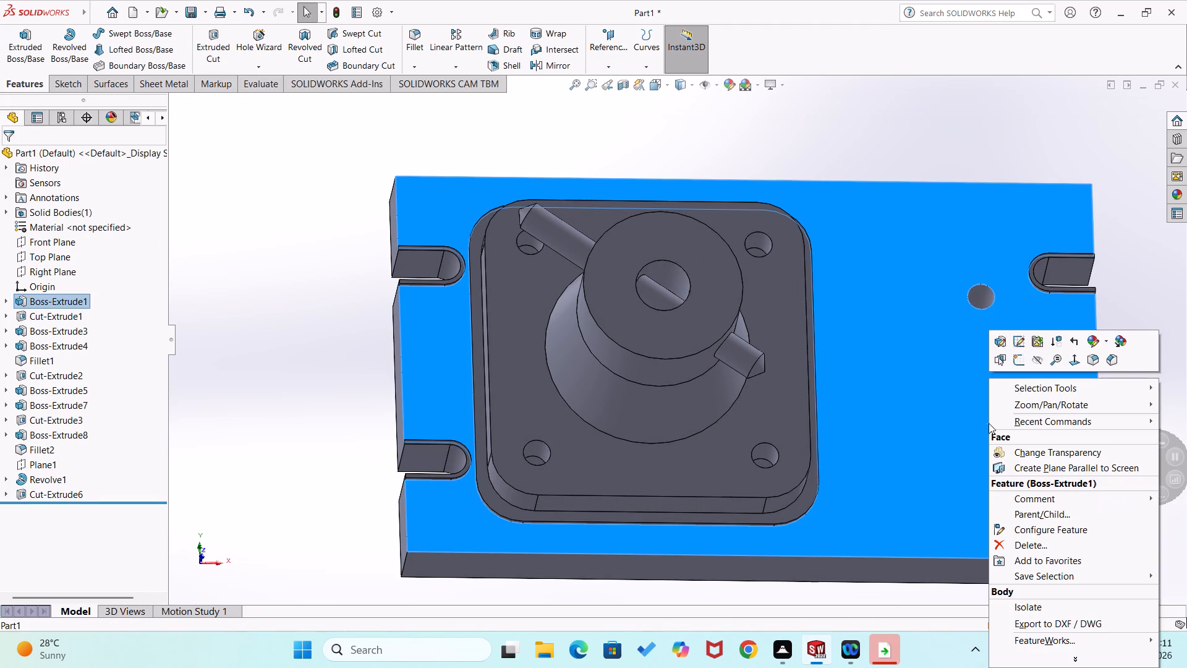
left_click(1019, 359)
scroll(946, 341, "down", 1)
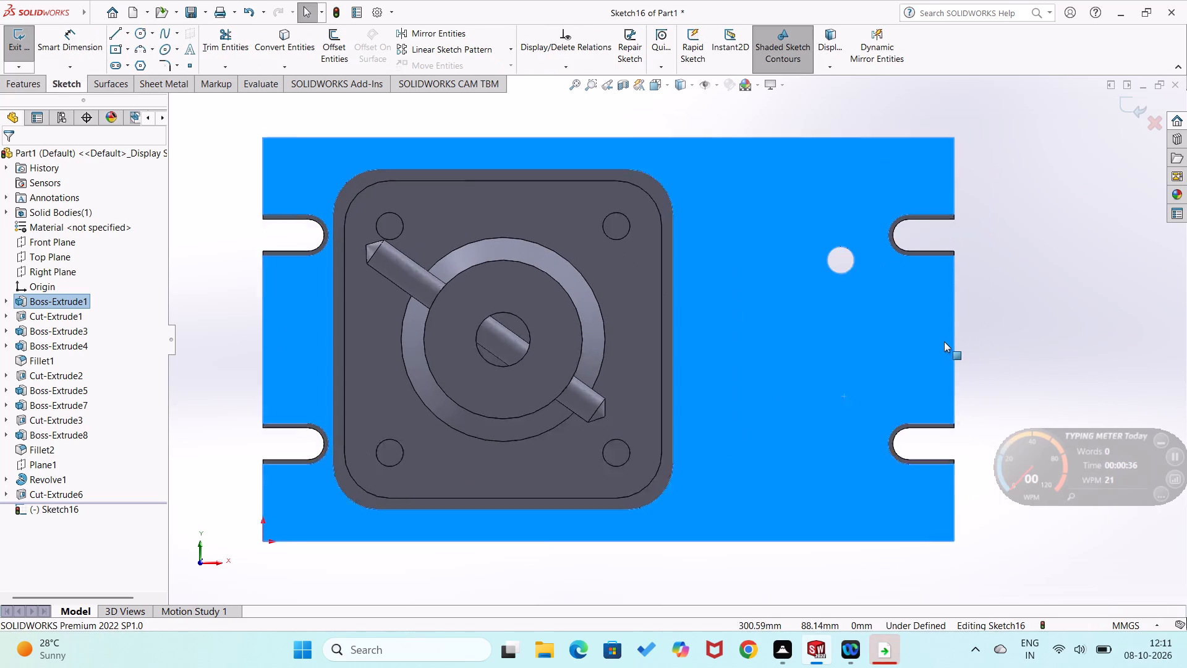
scroll(944, 341, "down", 1)
right_click(982, 332)
right_click_drag(751, 383, 953, 356)
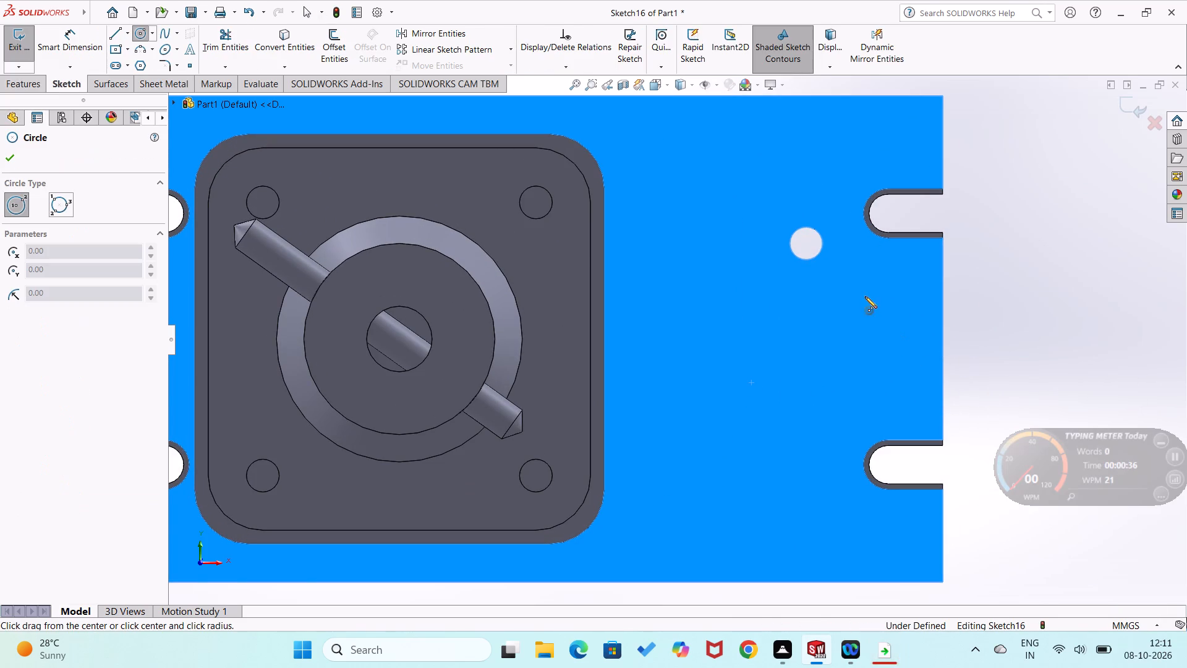
left_click(806, 244)
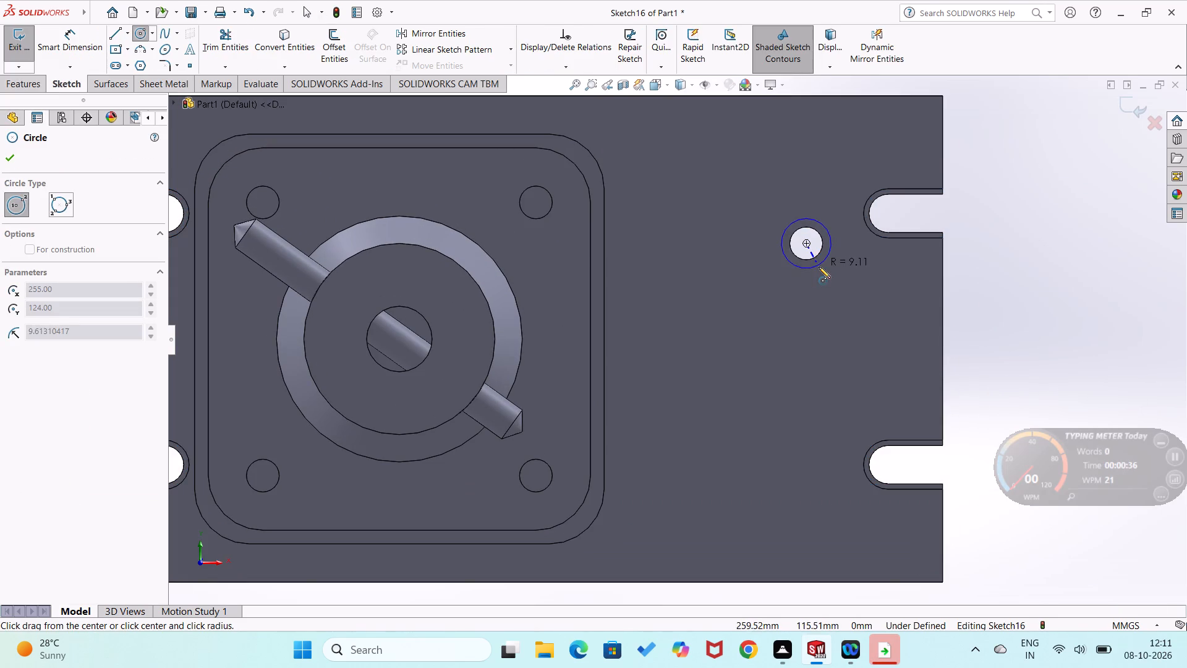
left_click(819, 267)
Dimension the new circle's diameter as 20 mm.
right_click_drag(839, 318, 879, 212)
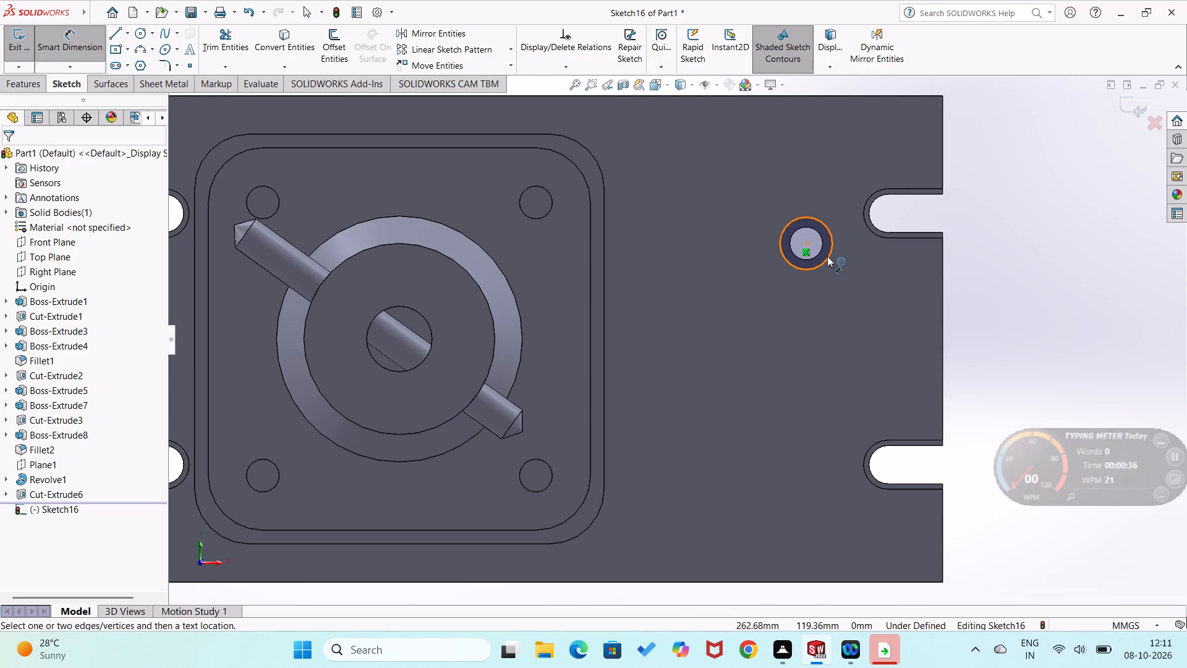
left_click(827, 256)
left_click(843, 269)
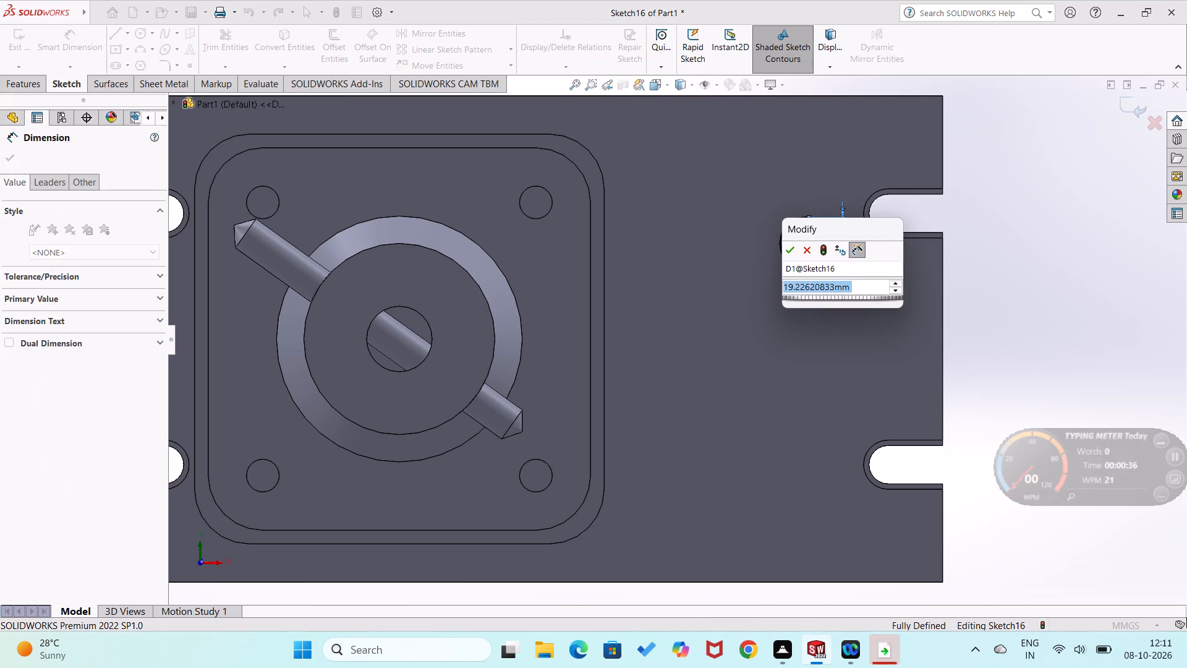
type("20")
key("Return")
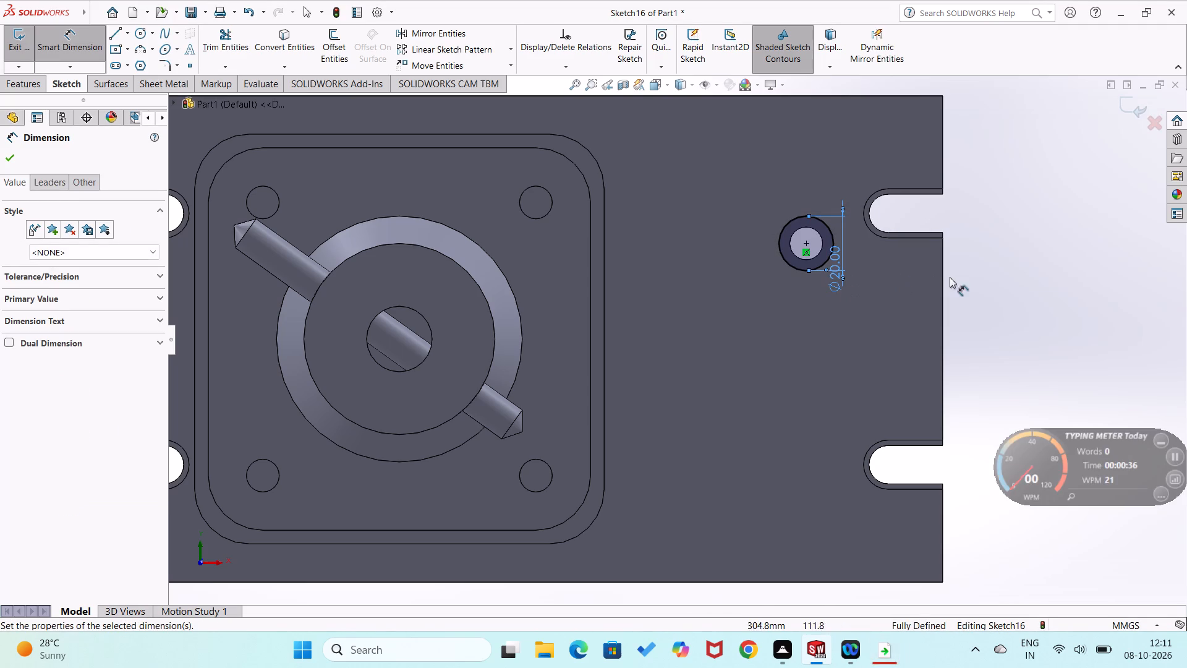
left_click(990, 273)
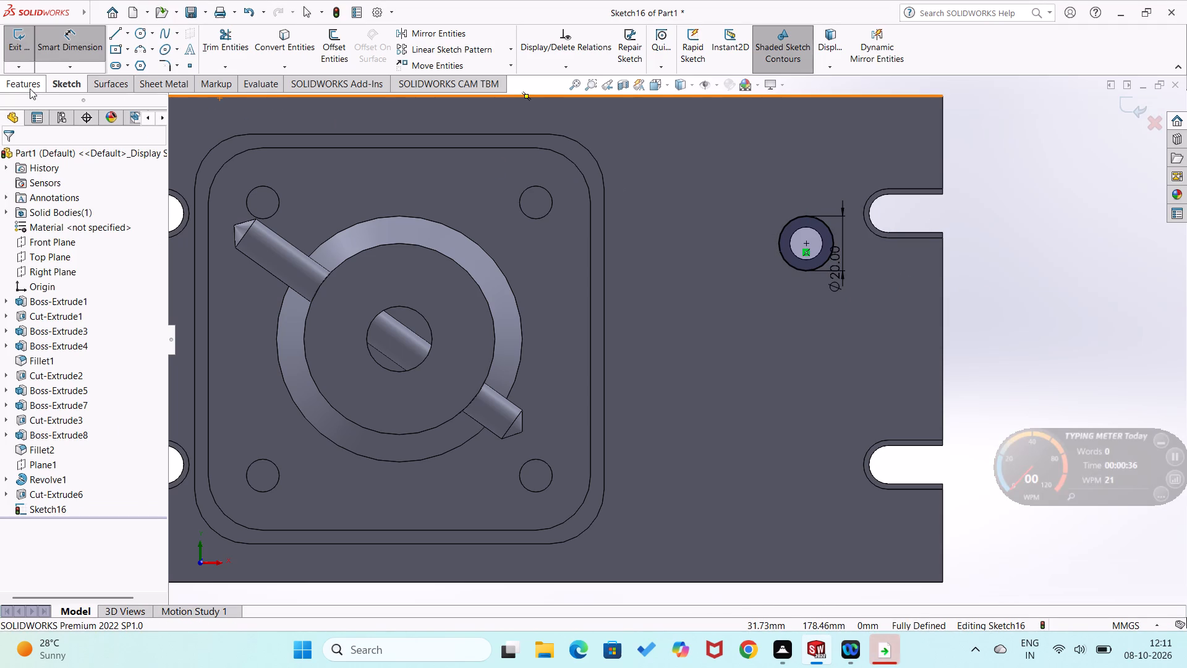
Boss-extrude the 20 mm circle as a blind extrusion 2.5 mm deep, merged with the base plate.
left_click(30, 88)
left_click(17, 50)
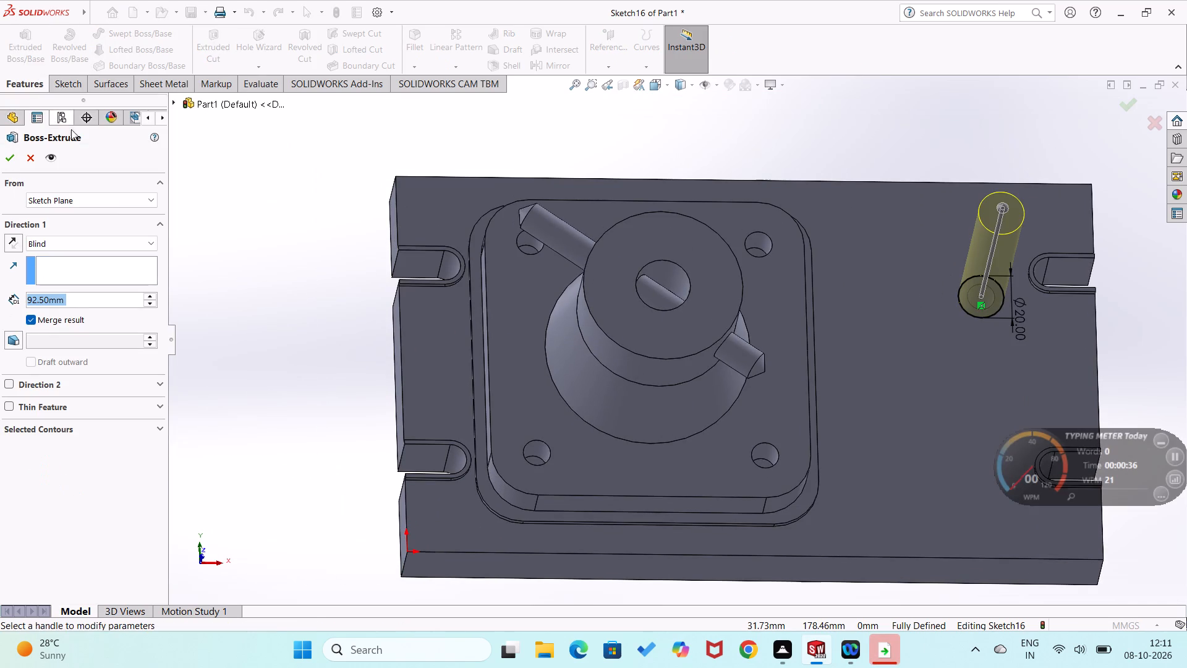
type("2.5")
key("Return")
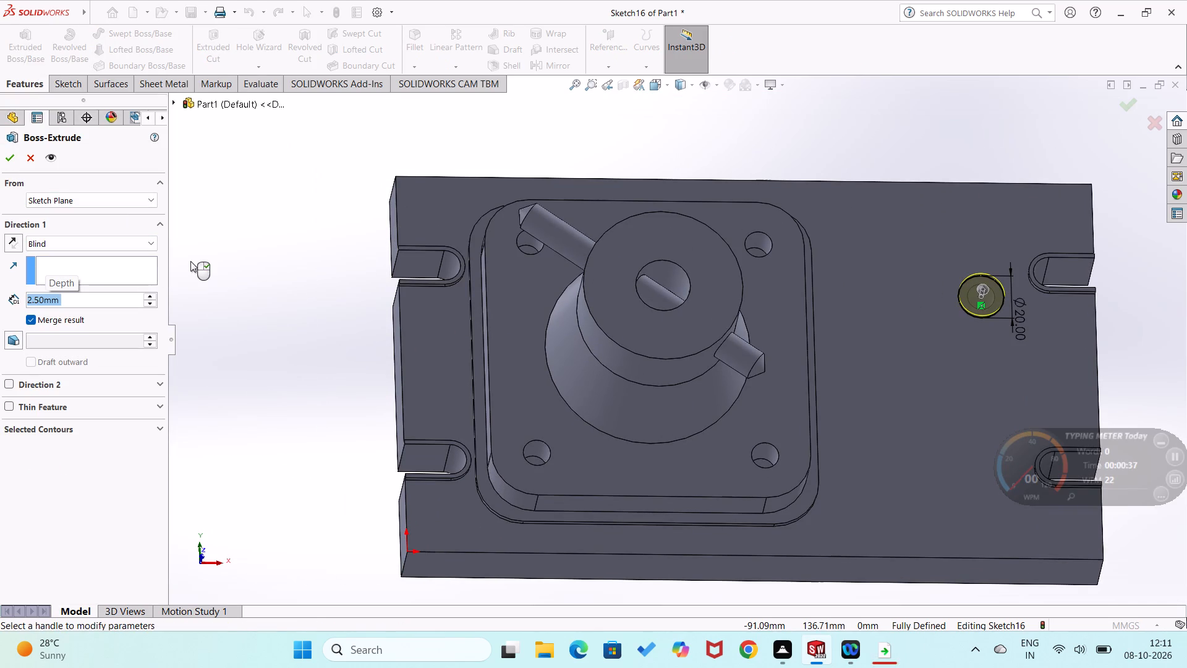
left_click(9, 155)
left_click(268, 275)
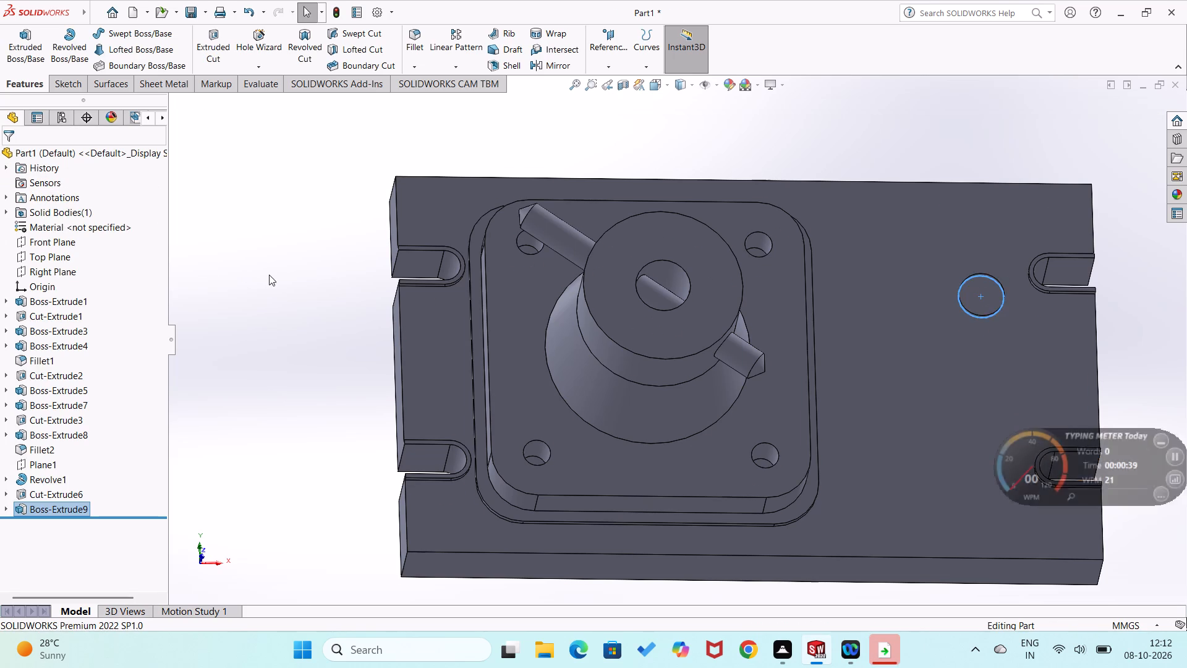
Sketch a concentric circle of about 5.5 mm radius on the top face of the small round boss.
right_click(981, 296)
left_click(1008, 280)
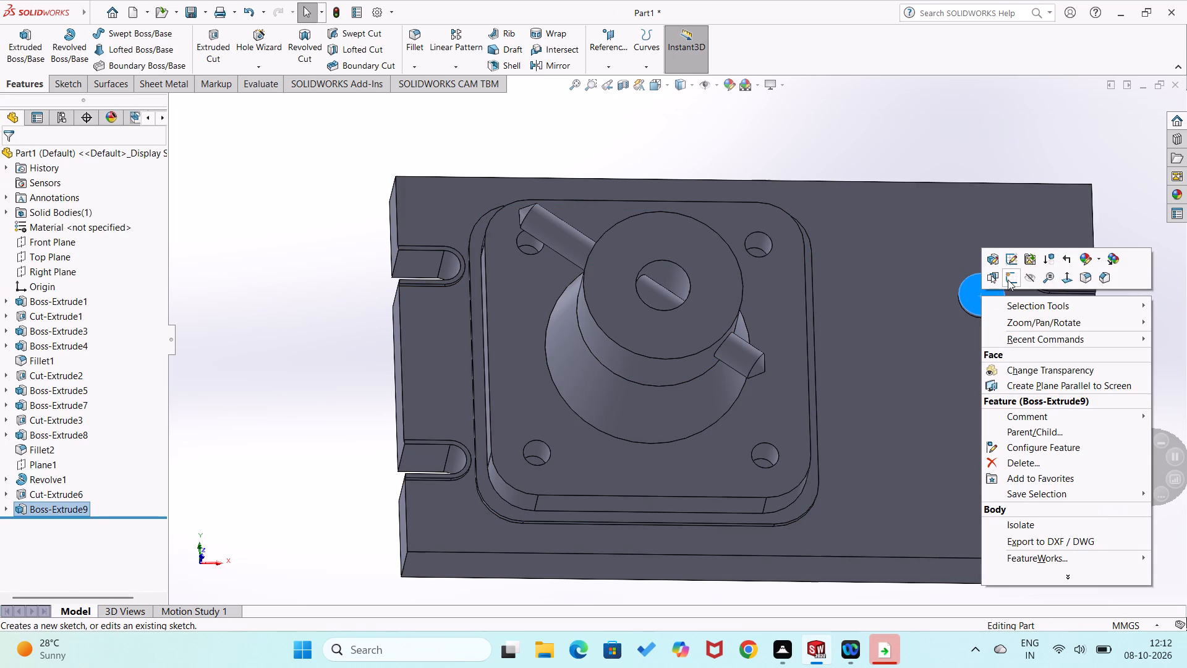
left_click(1036, 295)
scroll(1036, 295, "down", 3)
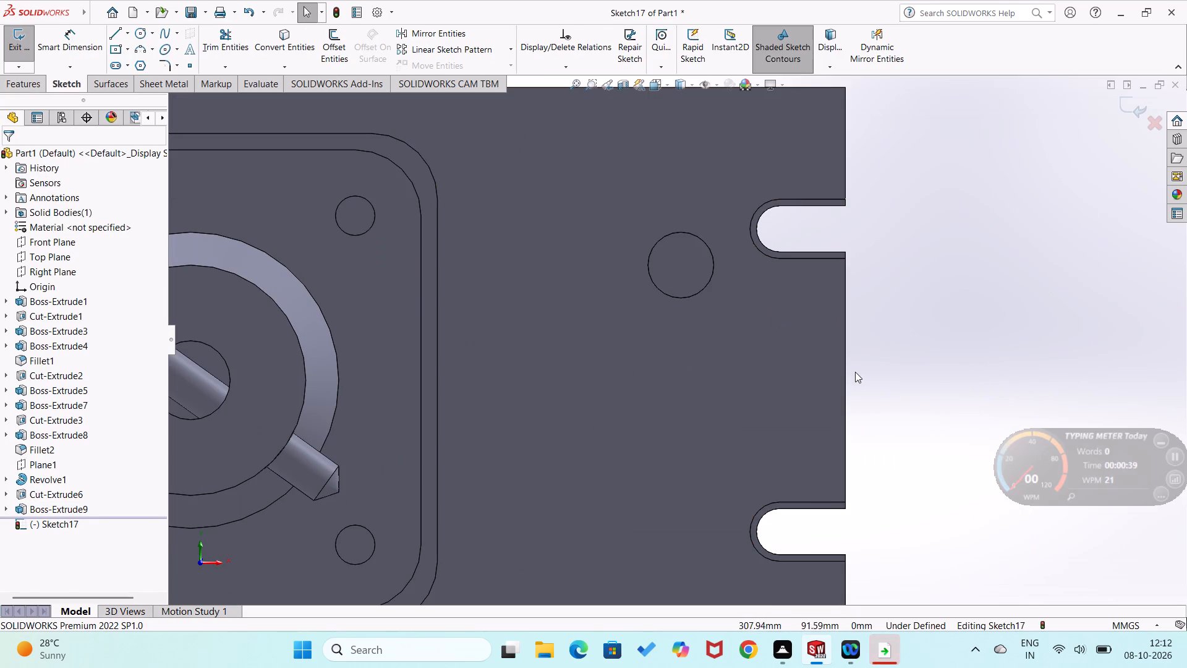
right_click_drag(856, 372, 953, 323)
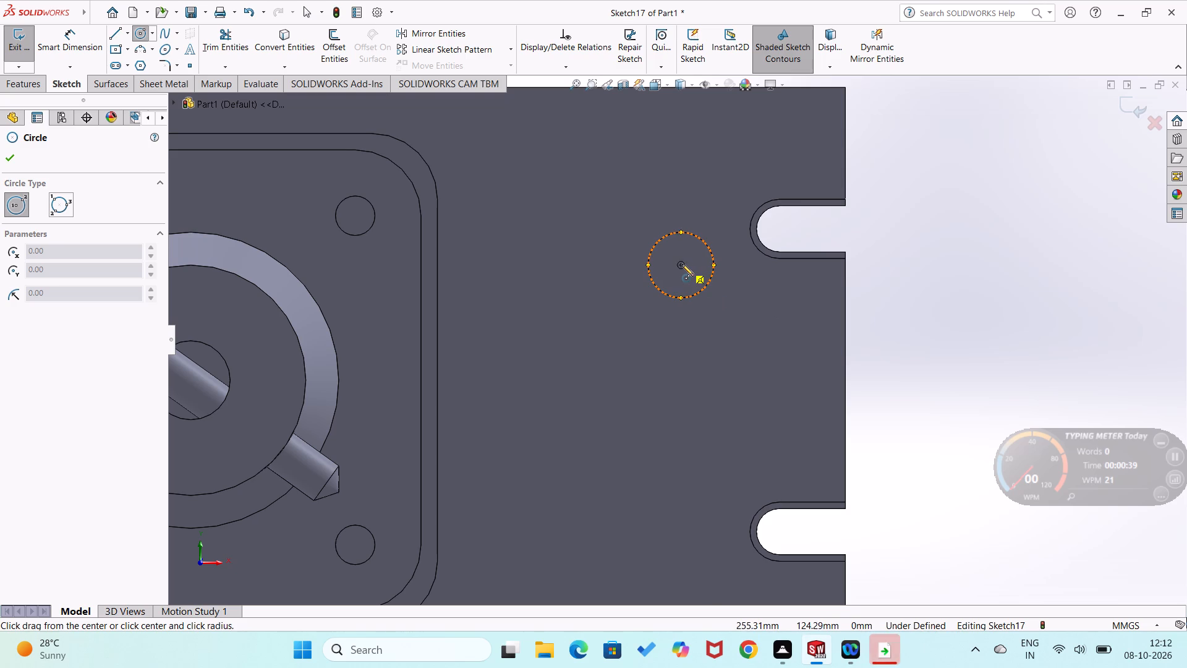
left_click(682, 264)
left_click(692, 280)
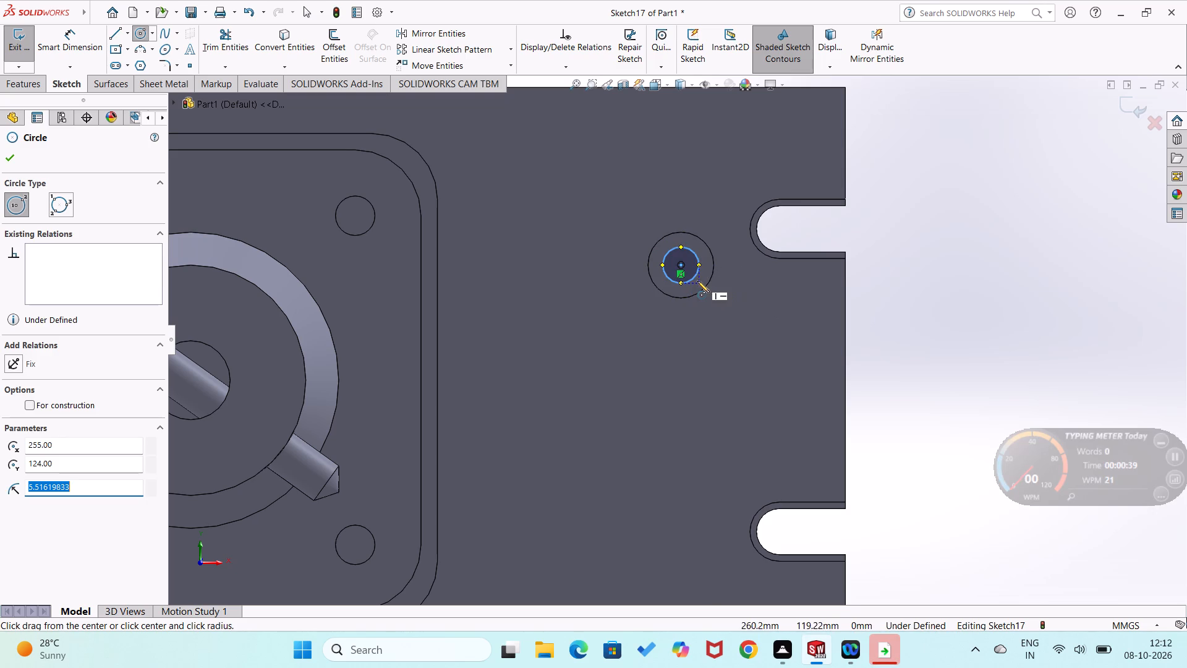
Dimension the inner circle's diameter as 12 mm.
right_click_drag(724, 312, 737, 193)
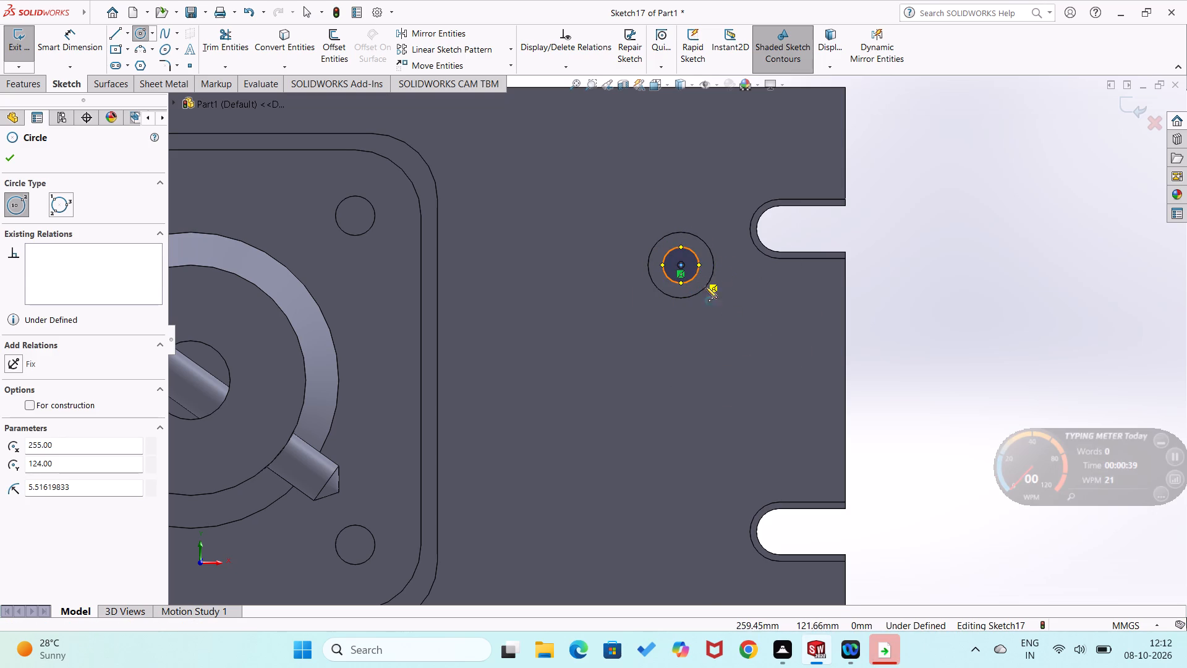
right_click_drag(728, 312, 724, 178)
left_click(690, 278)
left_click(742, 282)
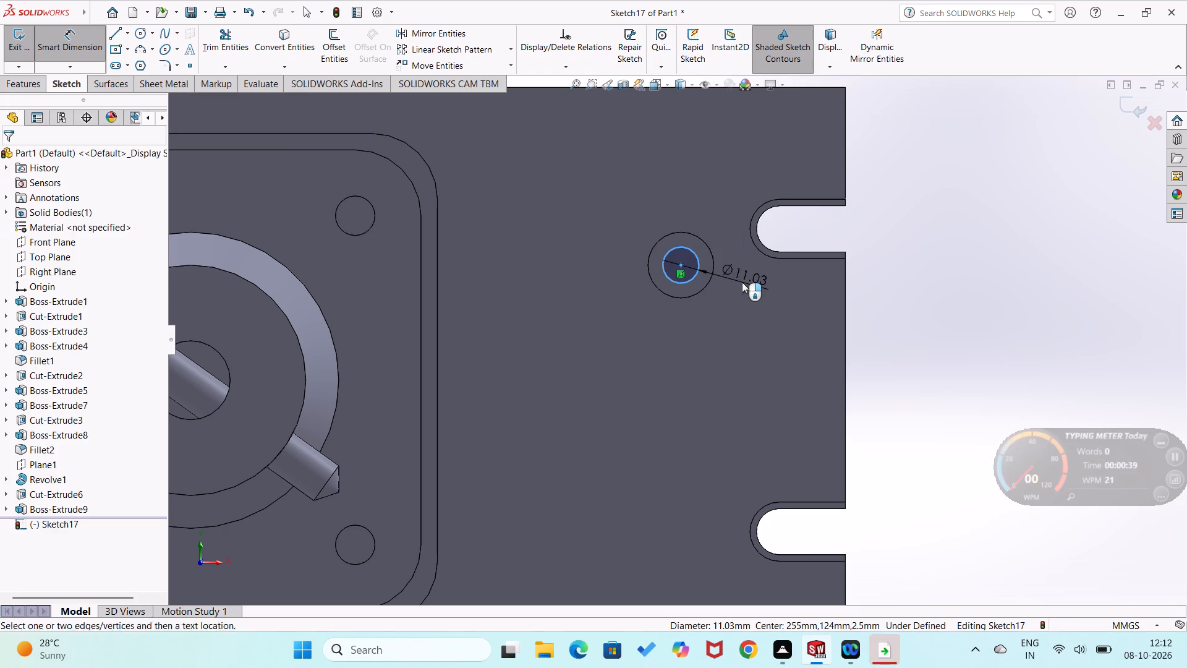
type("12")
key("Return")
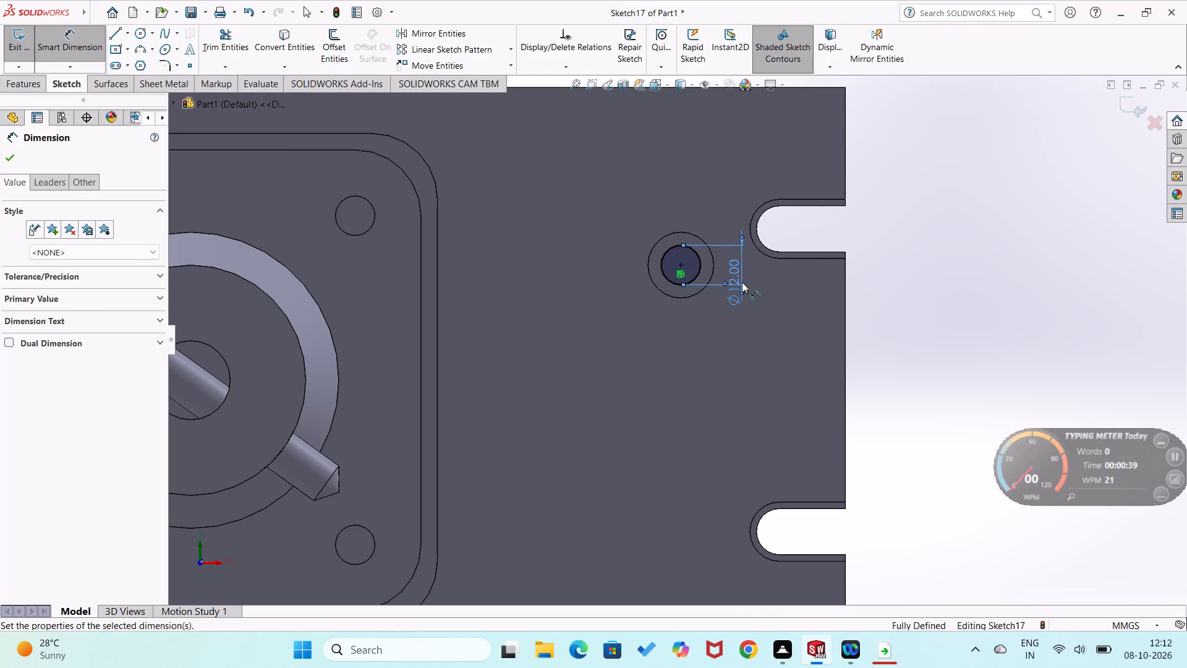
Cut-extrude the 12 mm circle through the small round boss as a blind cut 2.5 mm deep.
left_click(36, 89)
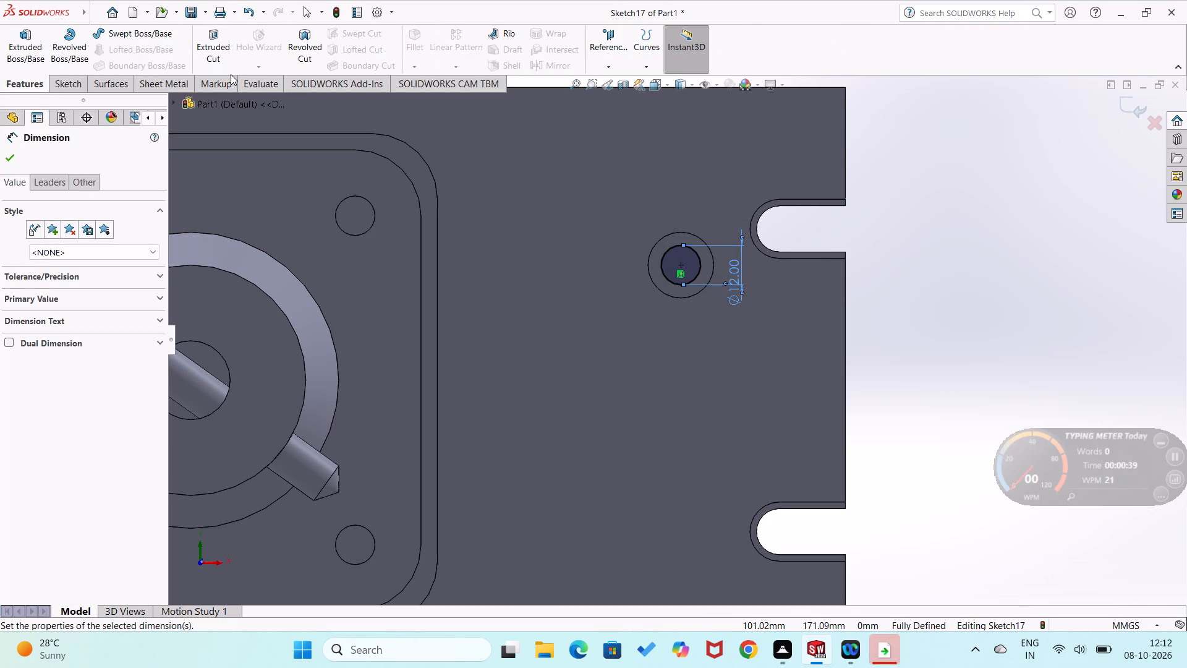
left_click(228, 67)
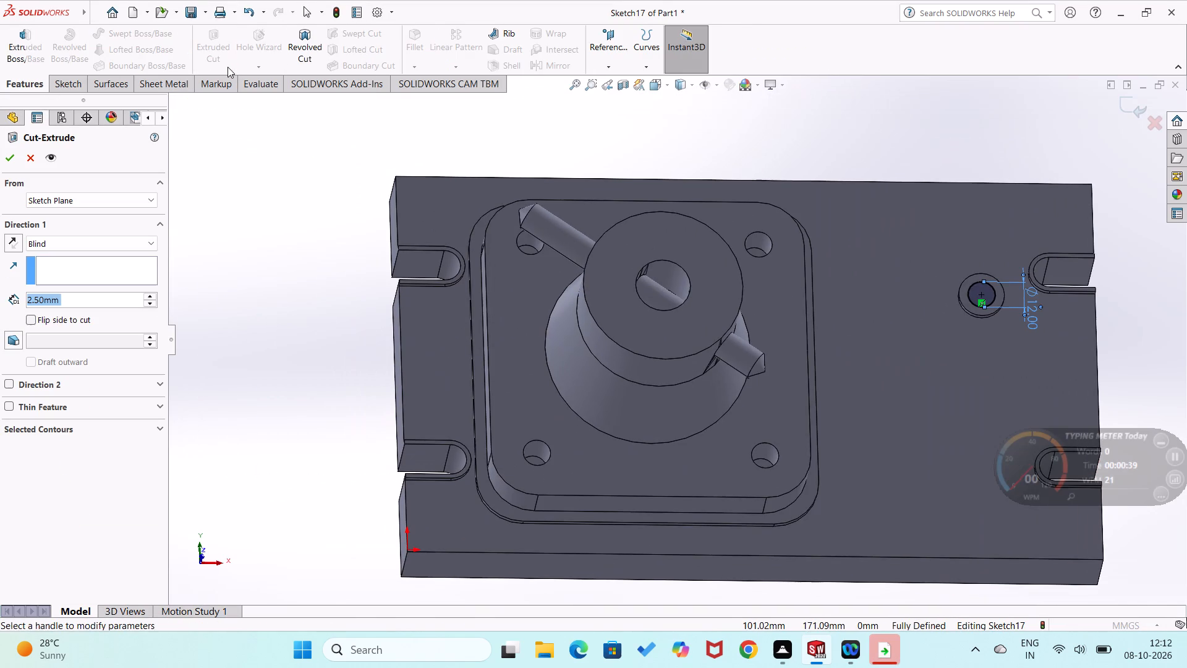
left_click(7, 154)
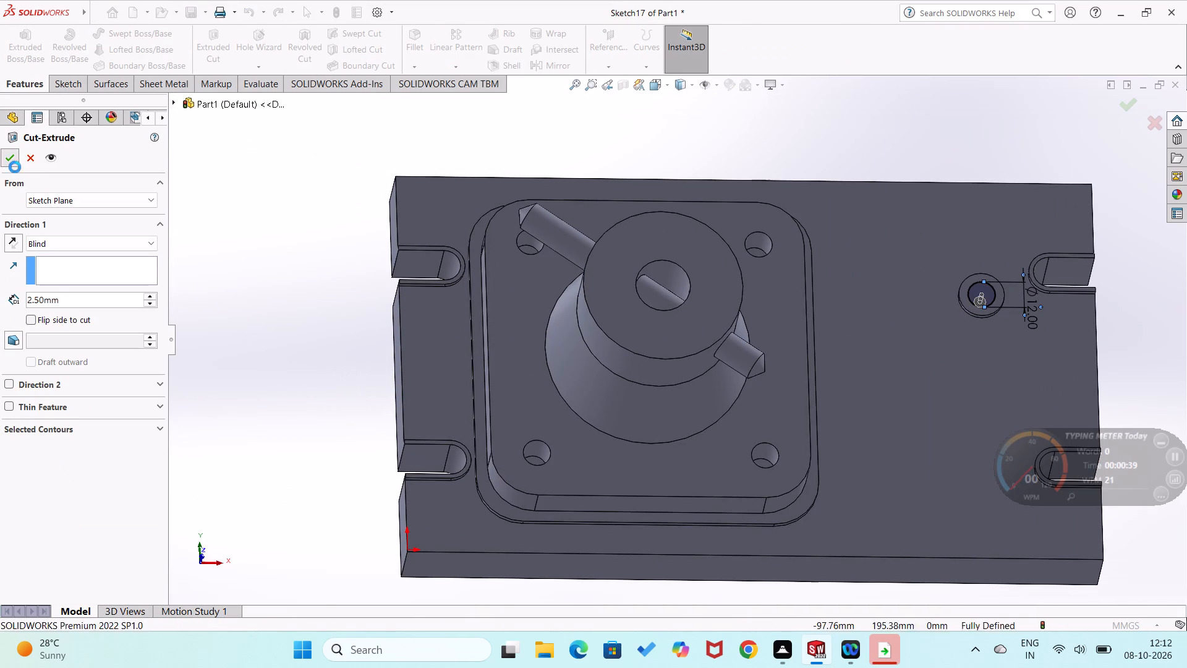
left_click(188, 291)
Sketch an upright corner rectangle about 29 by 62 mm on the base plate's upper face, between the square boss and the small round boss.
middle_click_drag(273, 303, 294, 333)
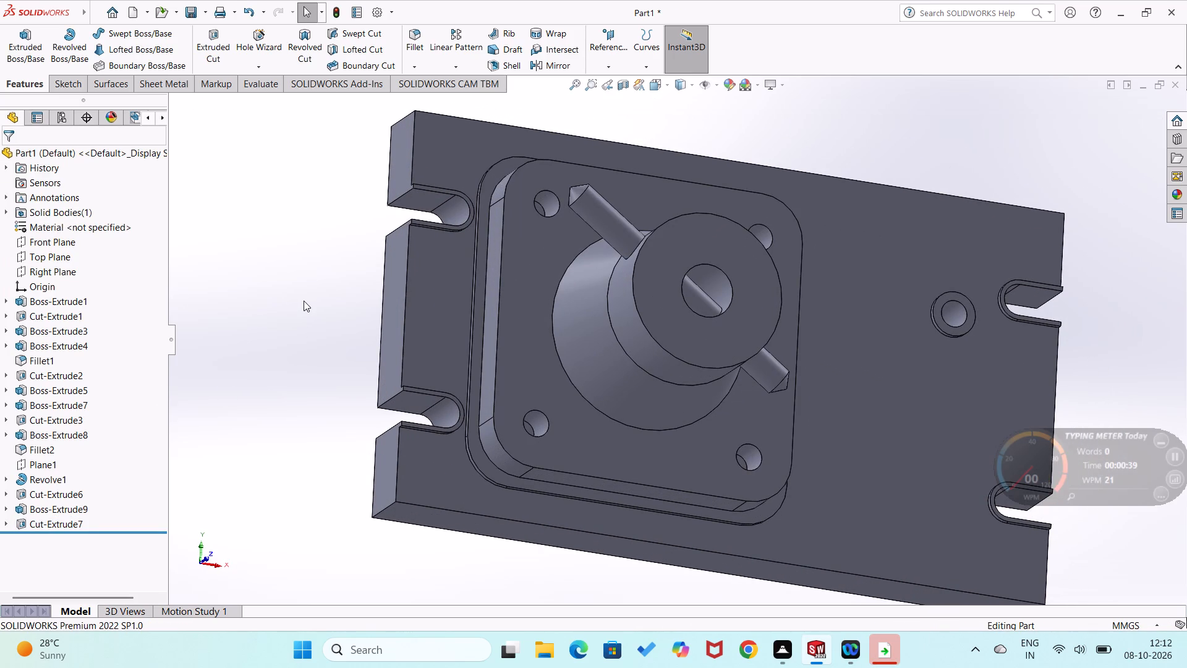
right_click(866, 413)
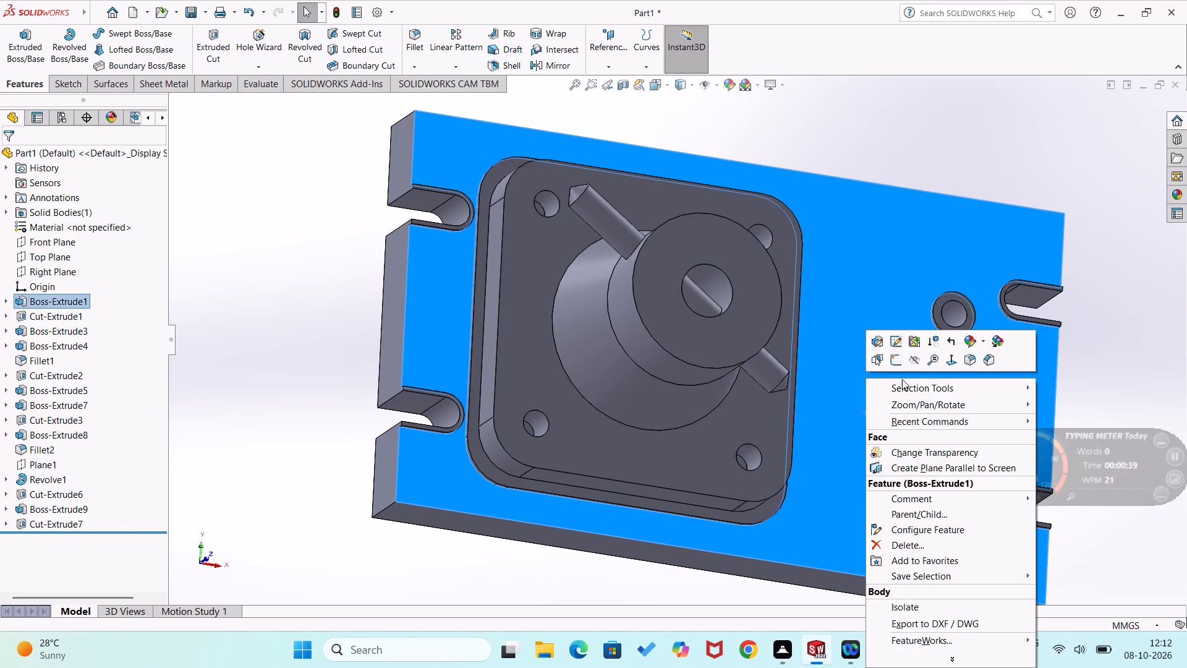
left_click(898, 364)
left_click(1011, 293)
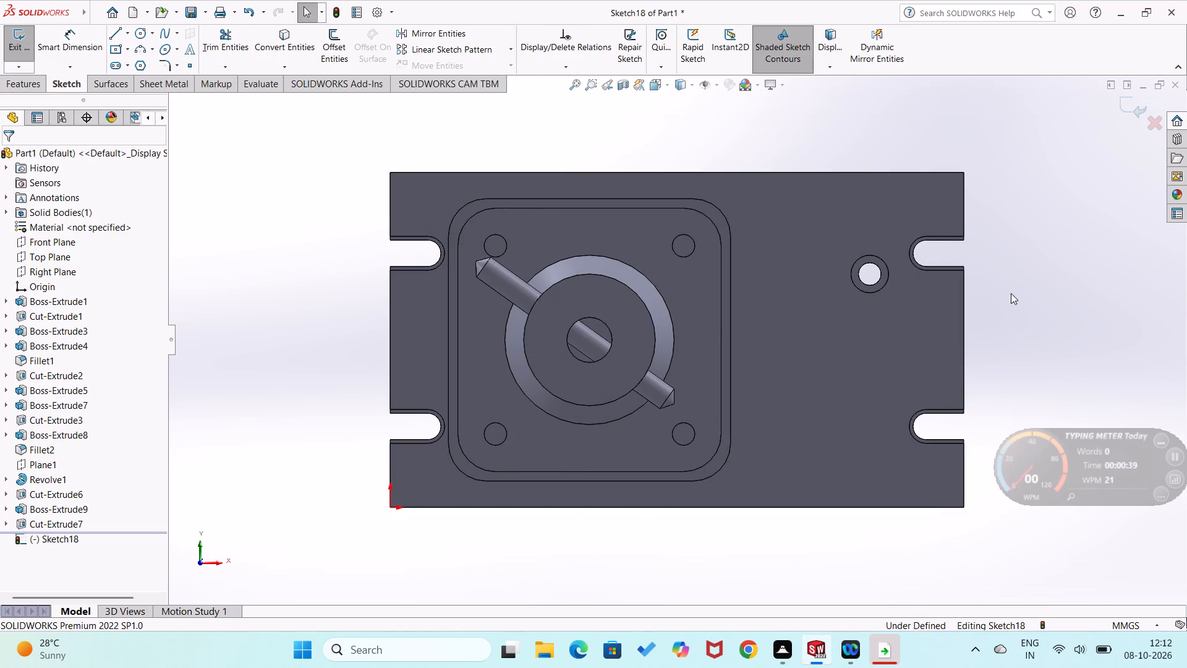
right_click_drag(1018, 231, 1008, 317)
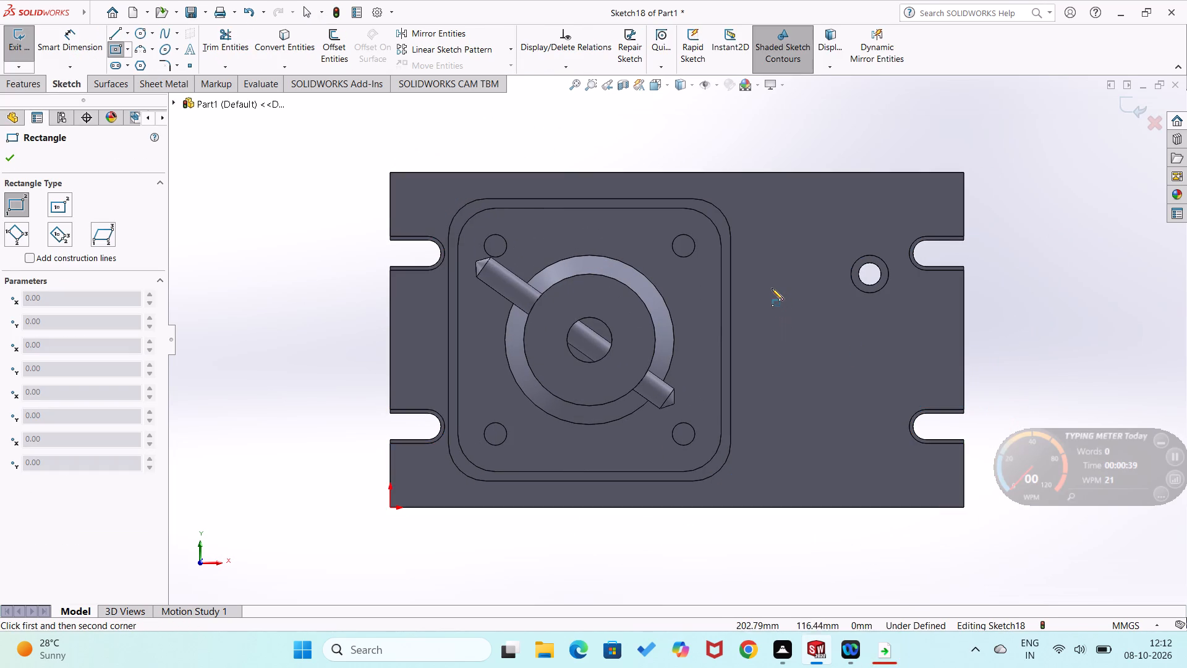
left_click(762, 283)
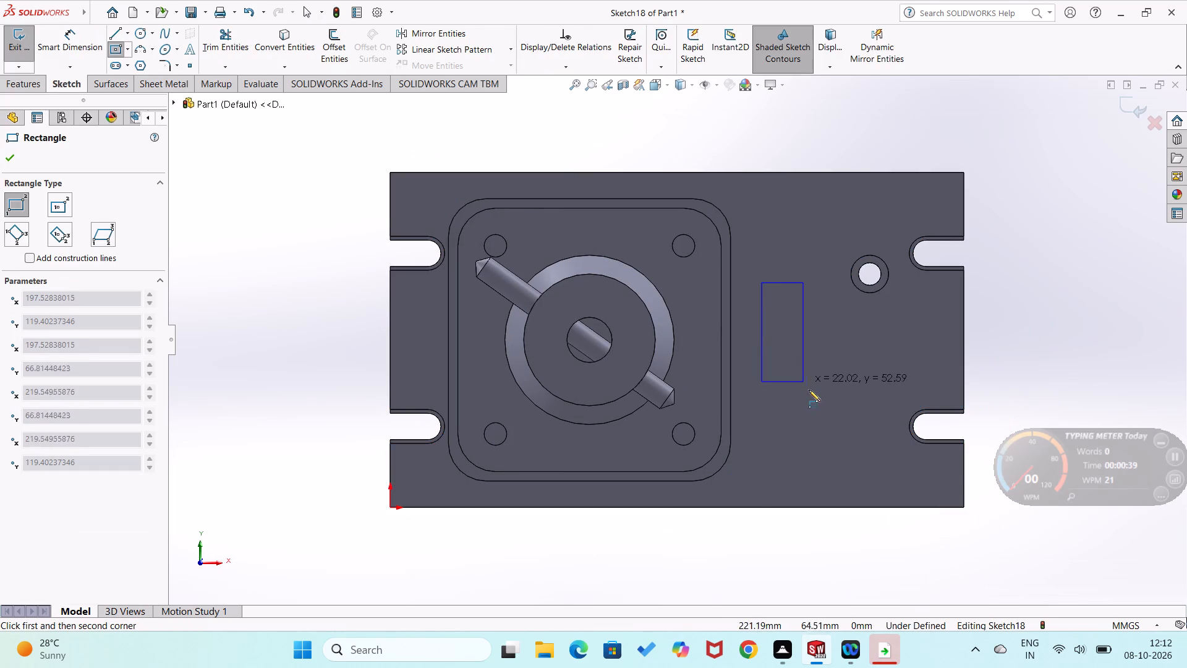
left_click(815, 400)
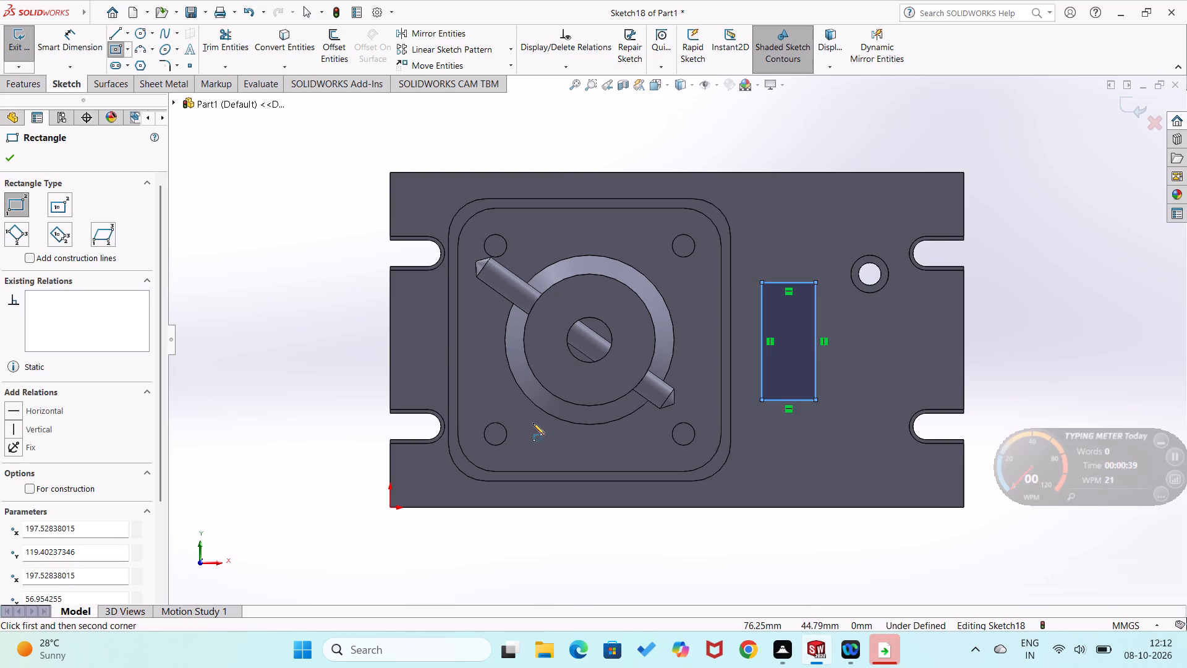
Dimension the horizontal distance from the square boss's nearest side edge to the rectangle's nearest lower corner as 25 mm.
right_click_drag(297, 398, 308, 320)
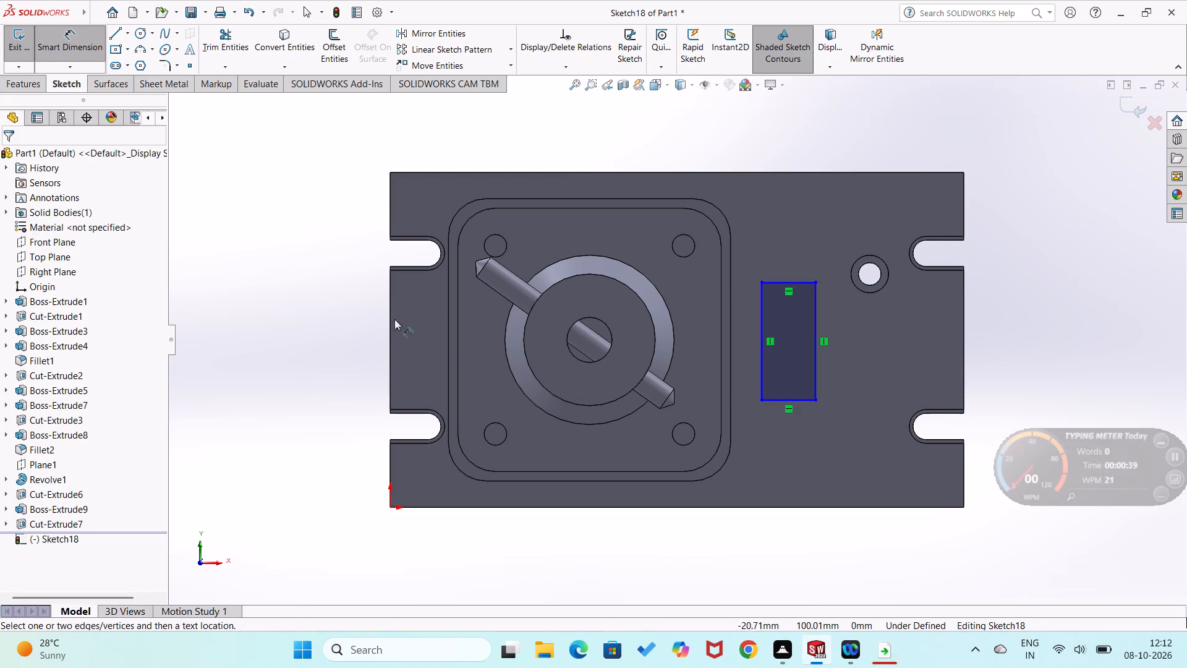
left_click(721, 396)
left_click(761, 398)
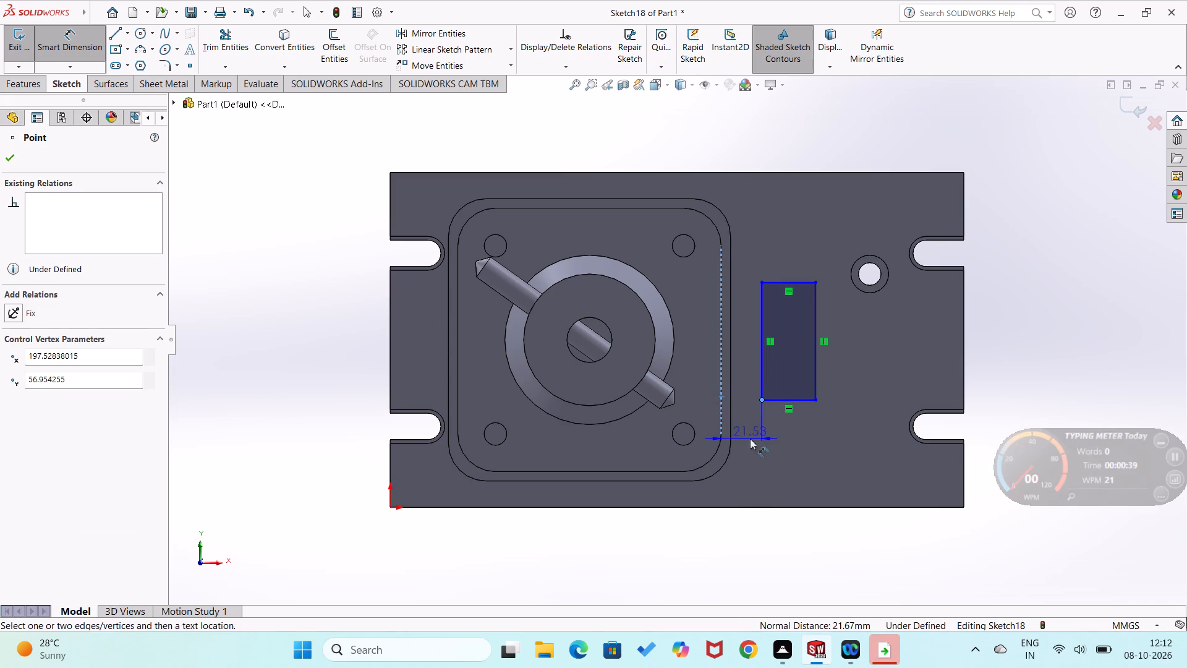
left_click(750, 440)
type("25")
key("Return")
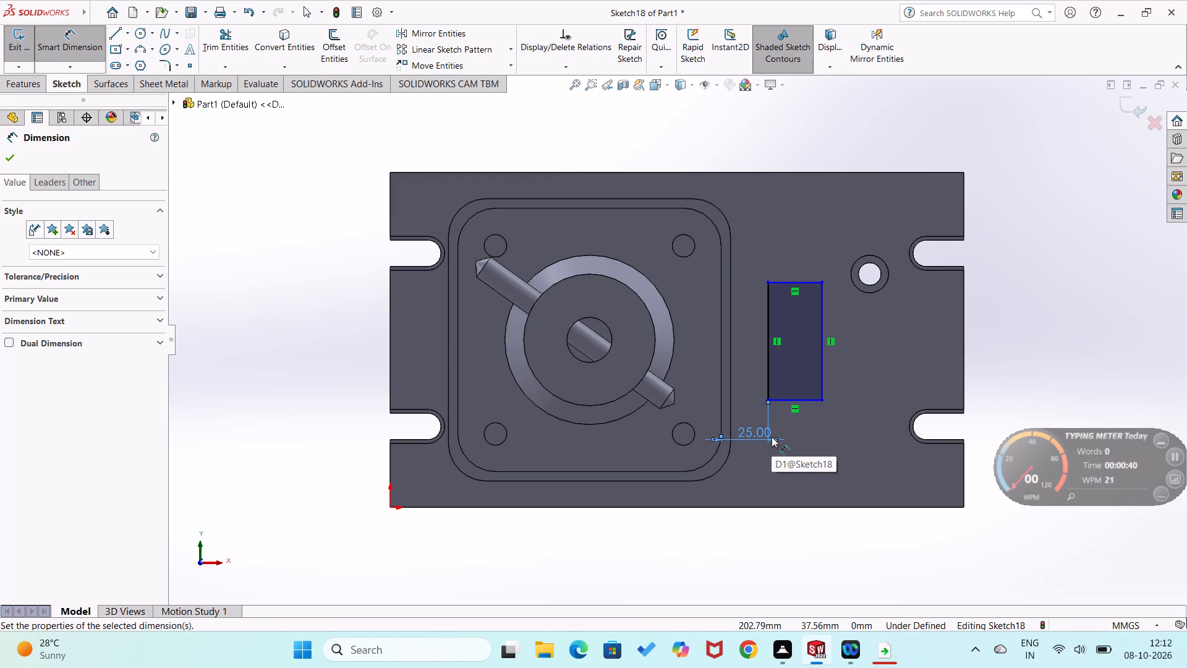
Dimension the rectangle's width as 25 mm.
left_click(816, 398)
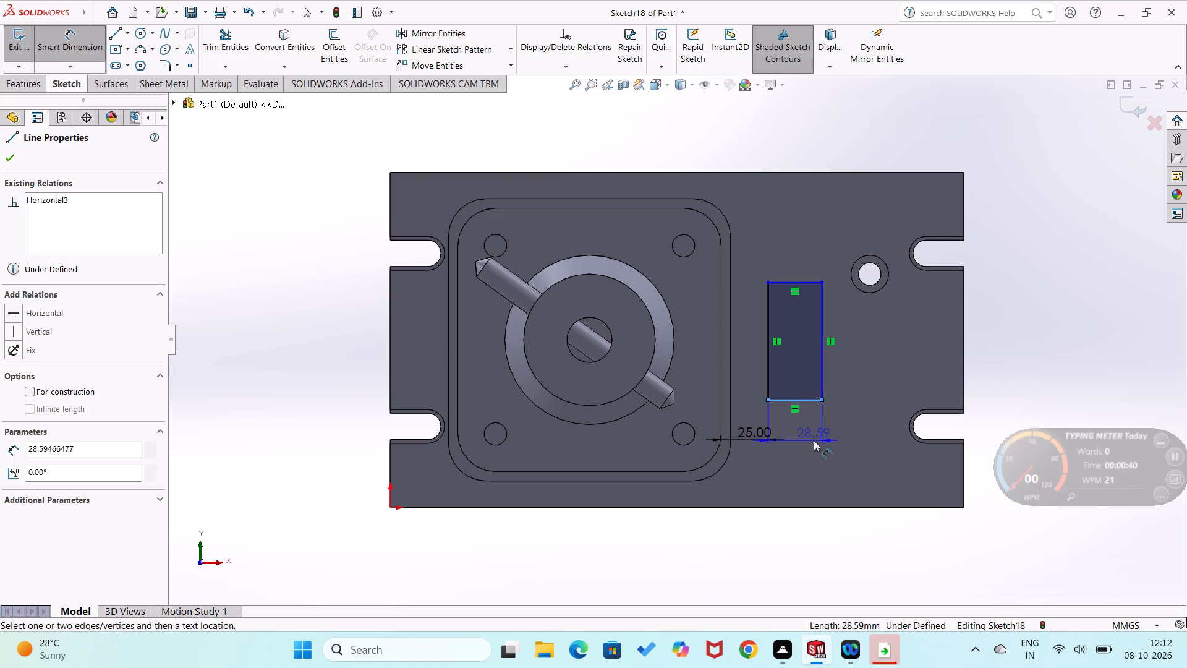
left_click(814, 440)
type("25")
key("Return")
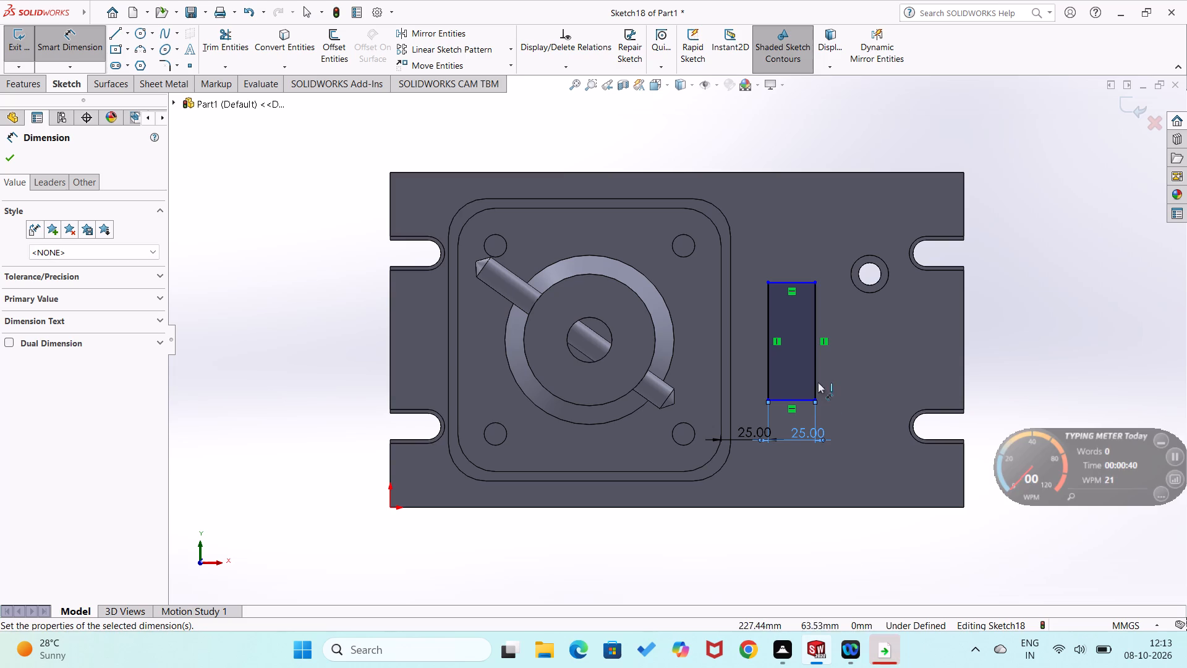
Dimension the rectangle's height as 50 mm.
left_click(816, 359)
left_click(843, 354)
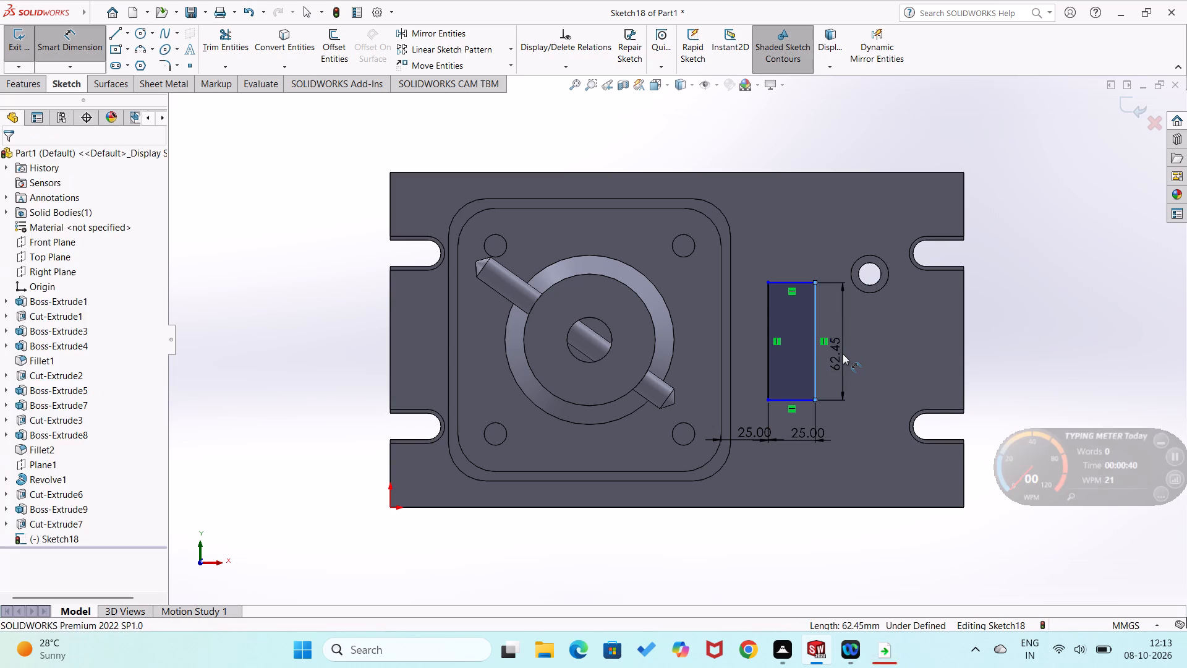
type("50")
key("Return")
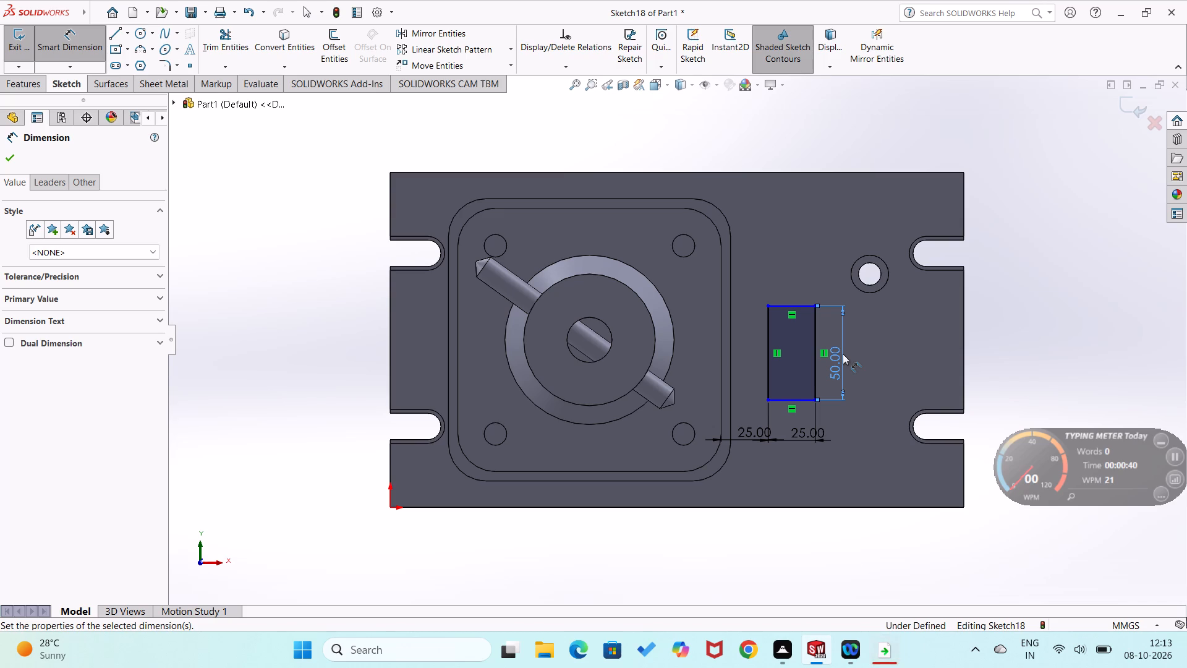
left_click(1042, 351)
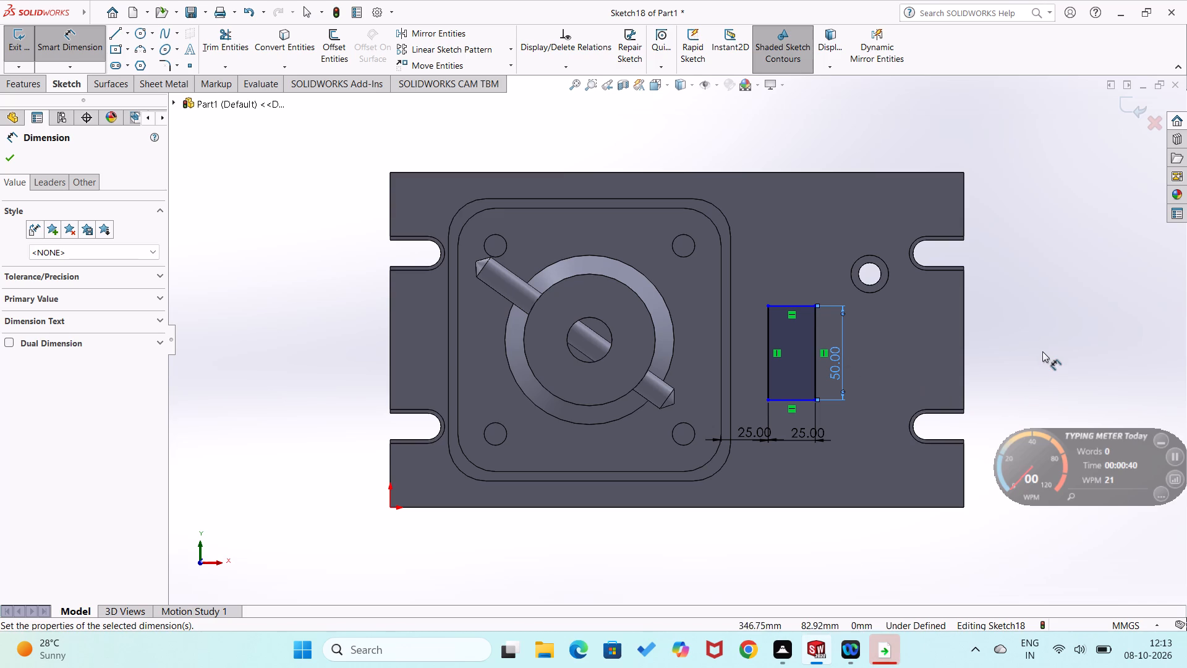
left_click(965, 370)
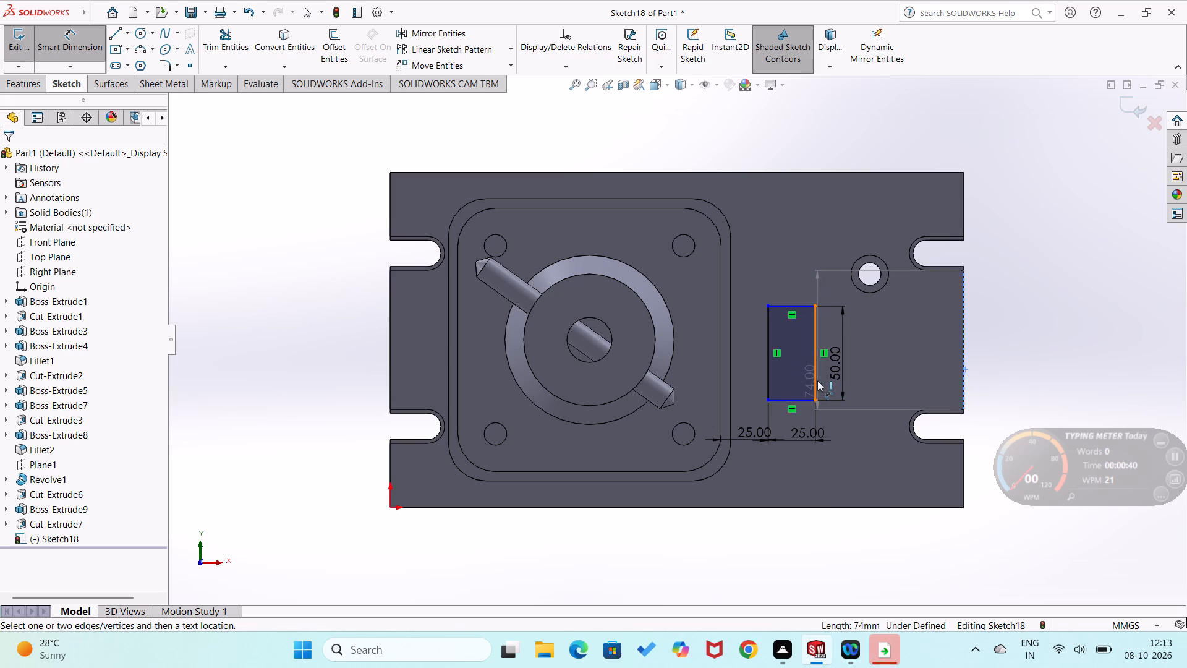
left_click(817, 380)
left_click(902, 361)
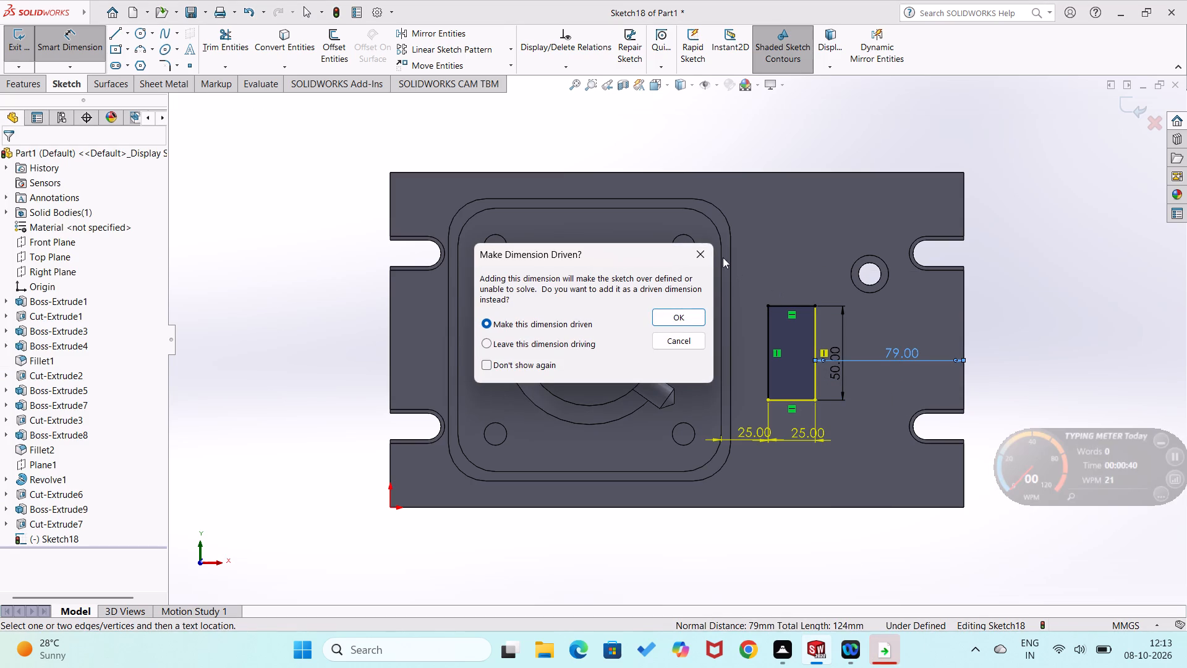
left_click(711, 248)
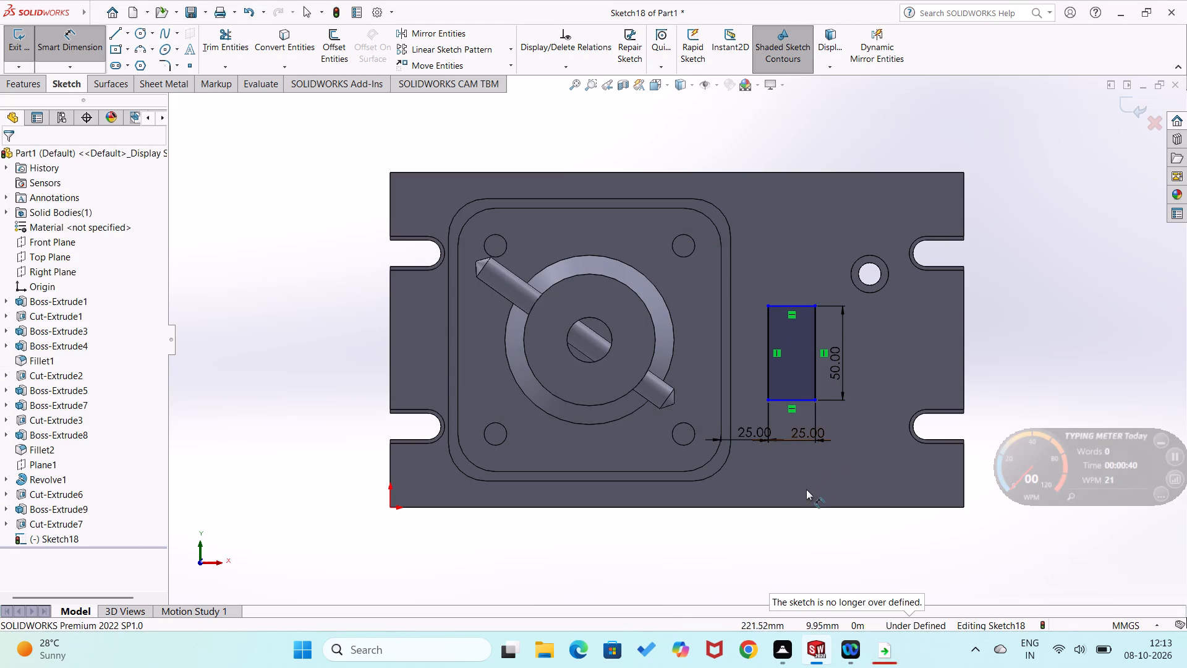
Dimension the vertical distance from the base plate's lower edge to the rectangle's lower edge as 60 mm.
left_click(807, 507)
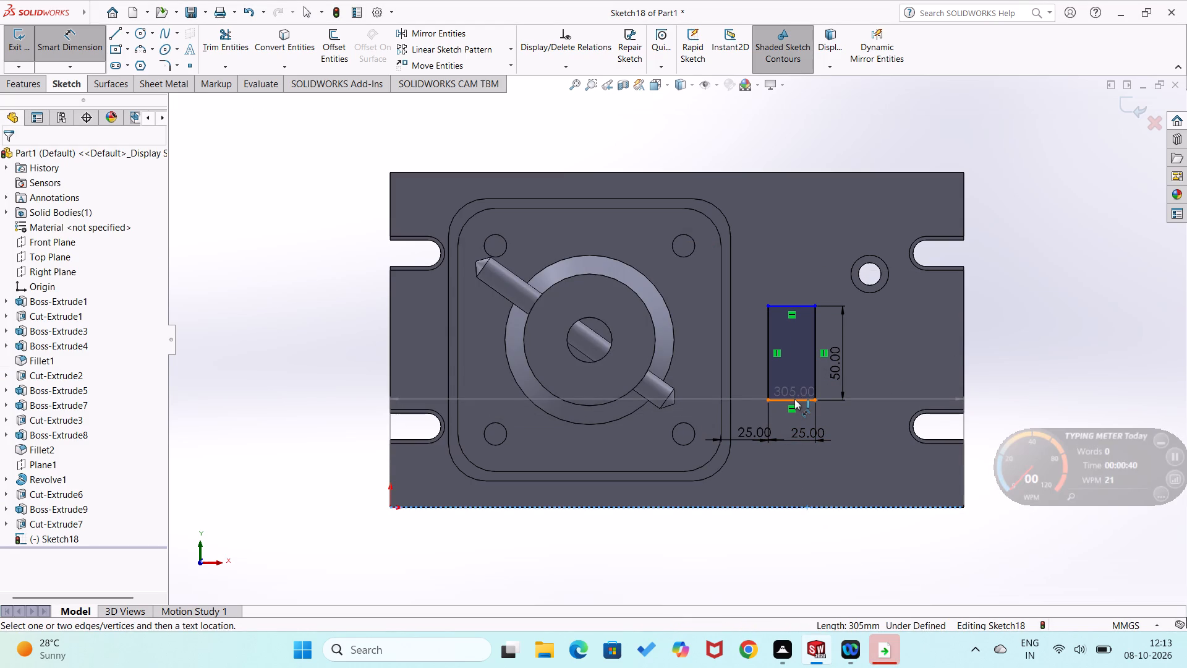
left_click(794, 399)
left_click(870, 432)
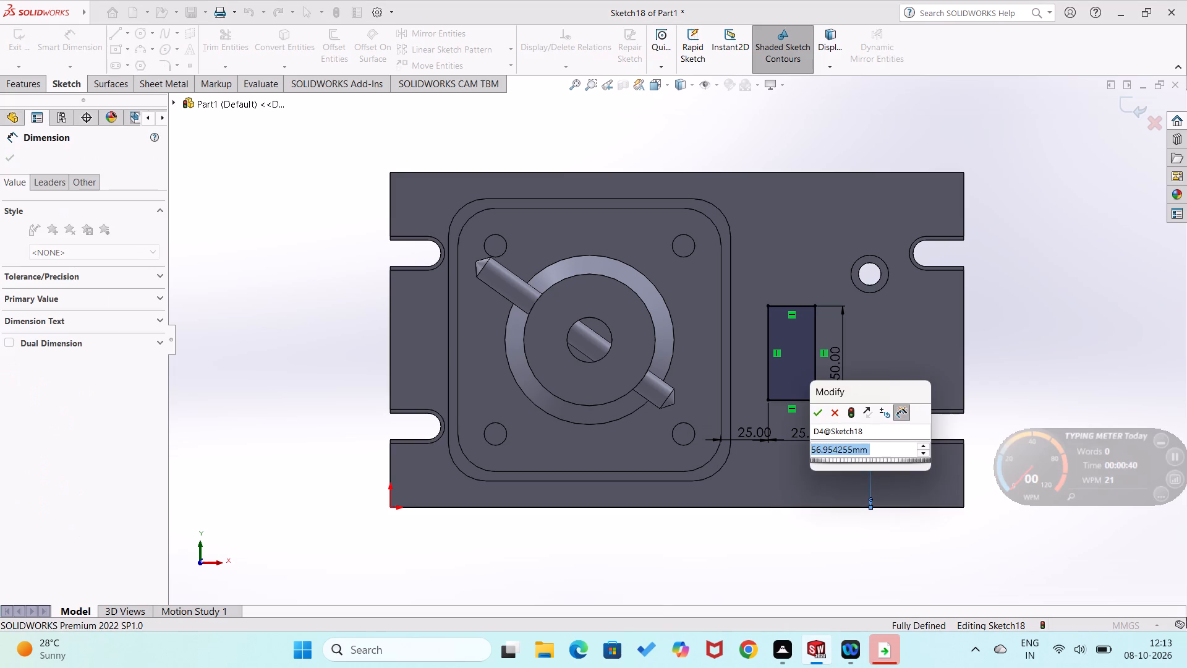
key("6")
key("0")
key("Return")
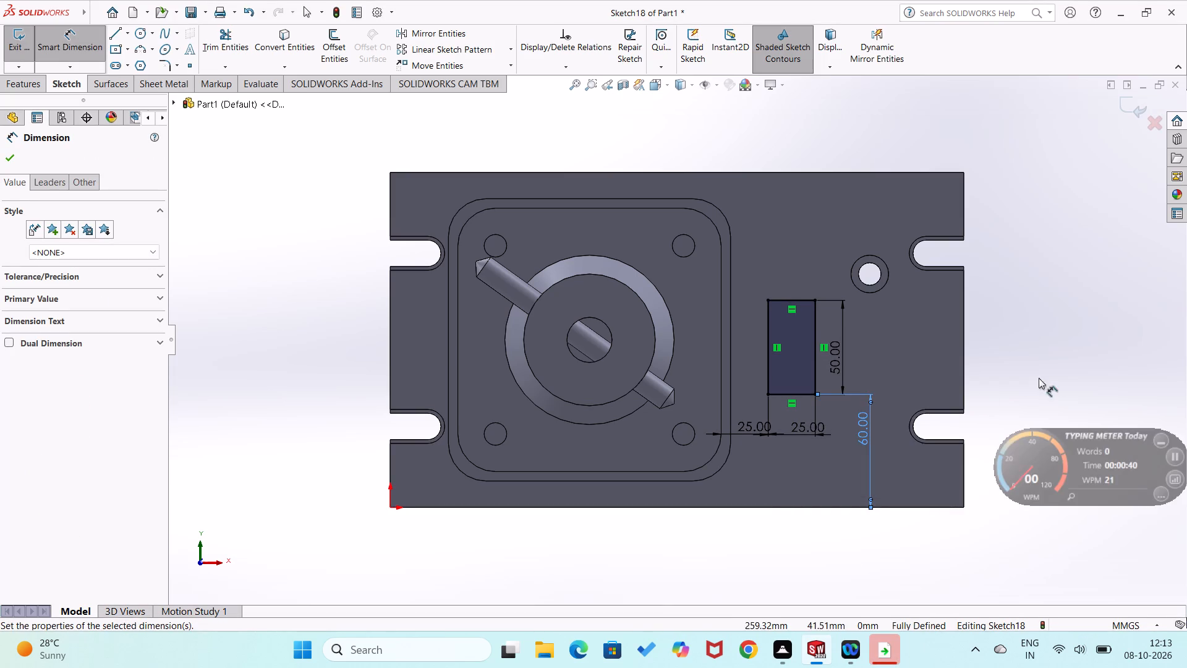
left_click(1058, 347)
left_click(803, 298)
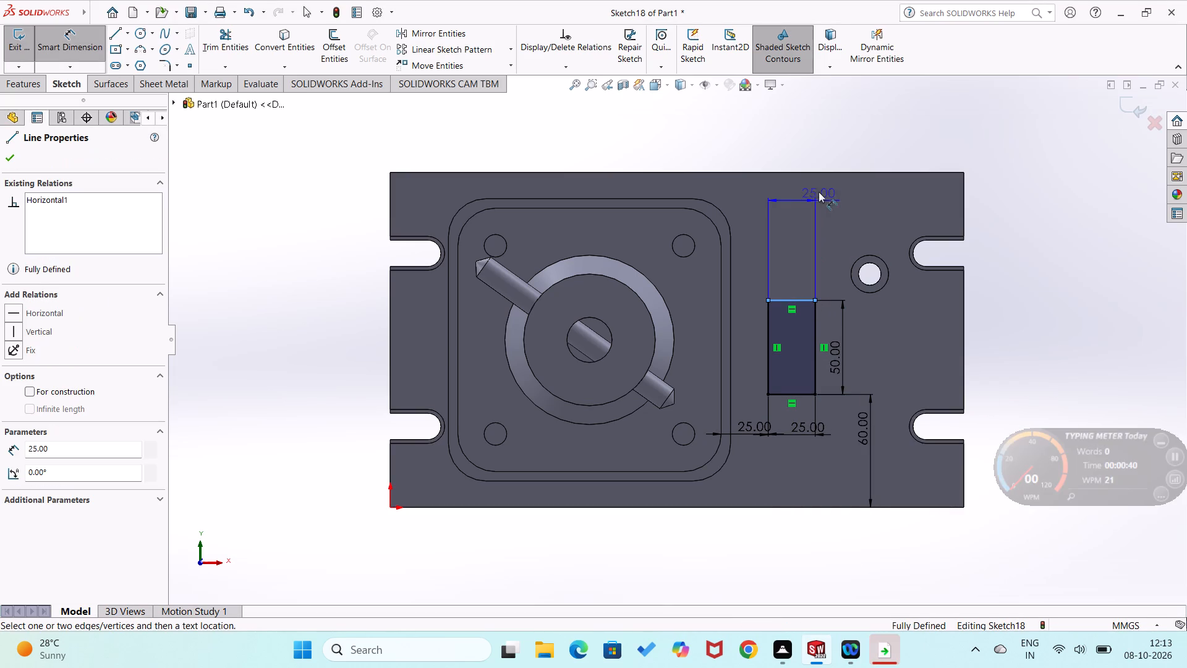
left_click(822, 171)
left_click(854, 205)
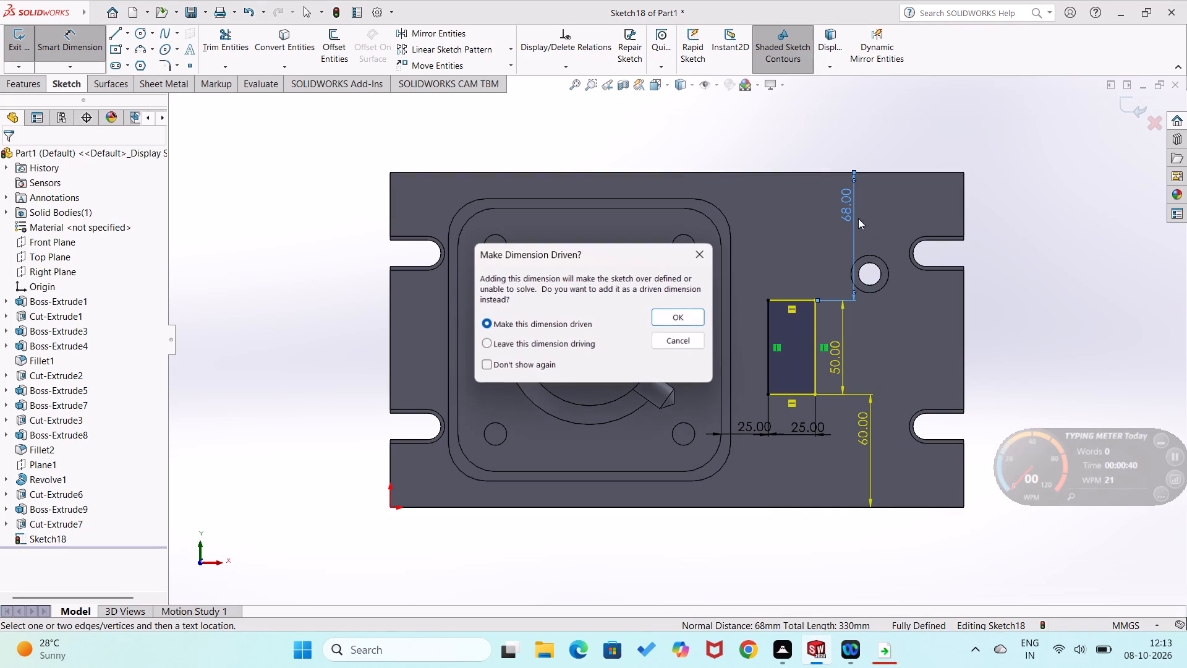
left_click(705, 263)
Set the distance between the plate's lower edge and the rectangle's lower edge to 64 mm.
double_click(857, 440)
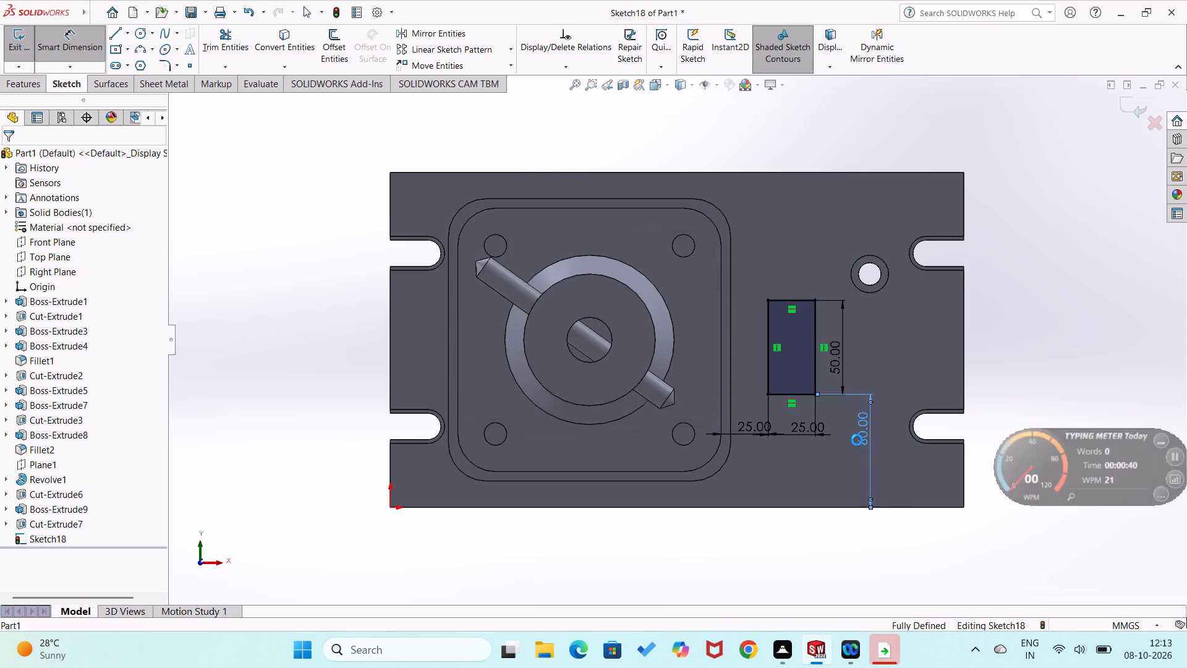
key("6")
key("4")
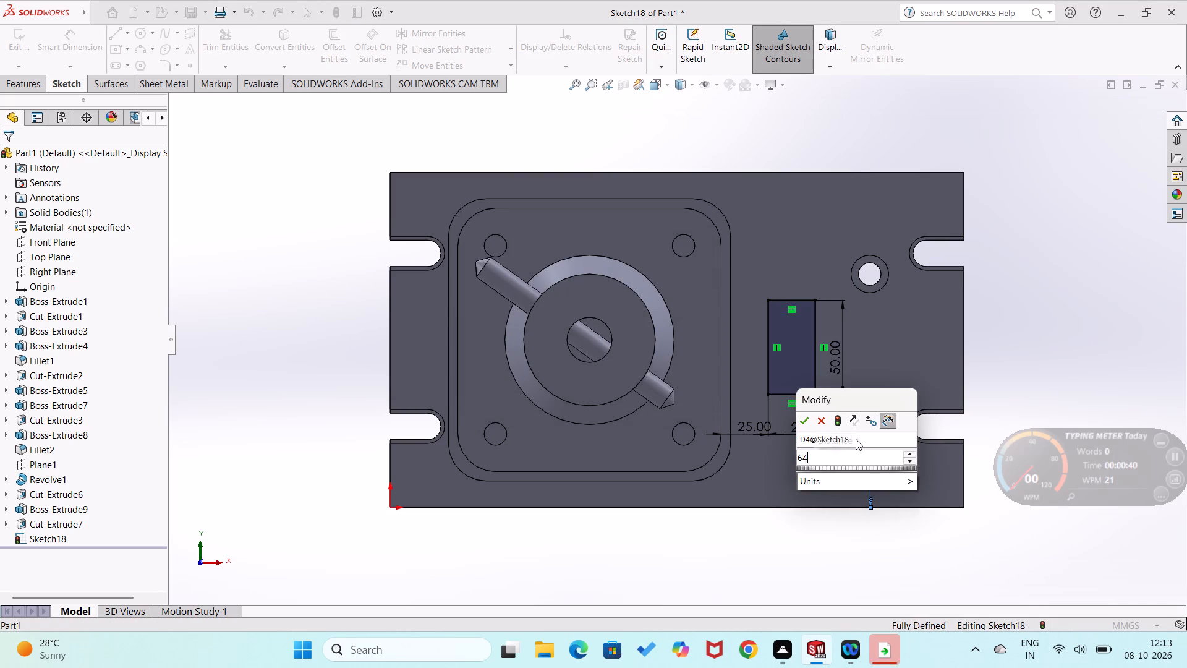
key("Return")
left_click(1018, 354)
Extrude the rectangle as a blind boss 2.5 mm high, merged with the base plate.
scroll(1018, 354, "down", 1)
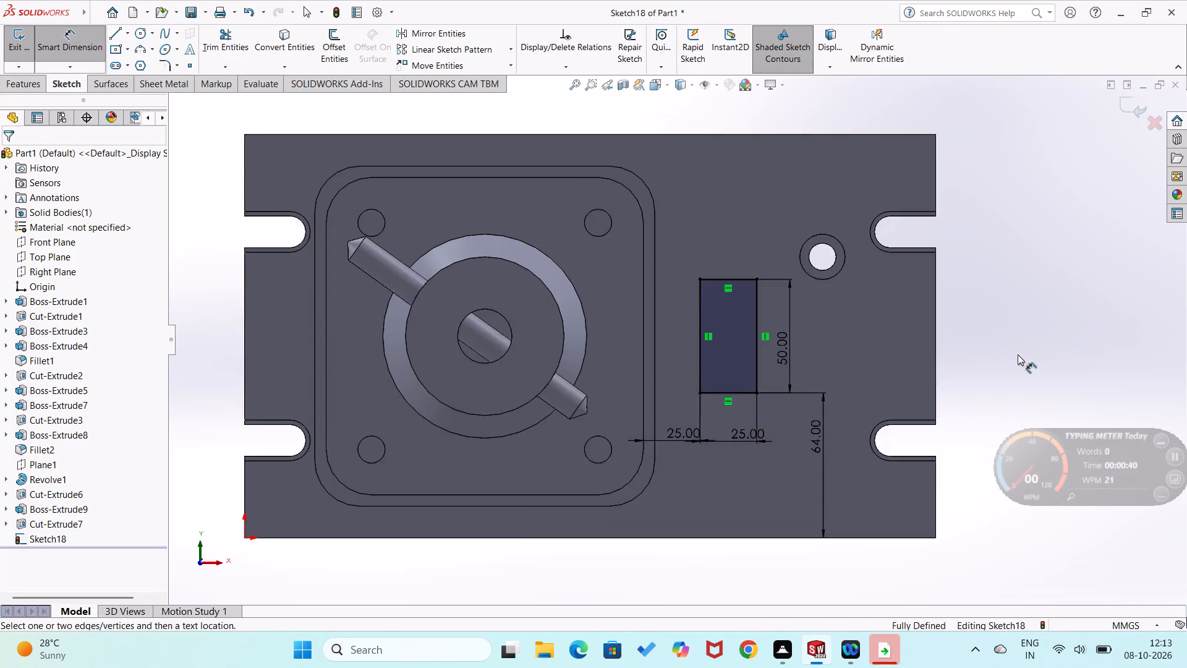
scroll(1018, 354, "down", 2)
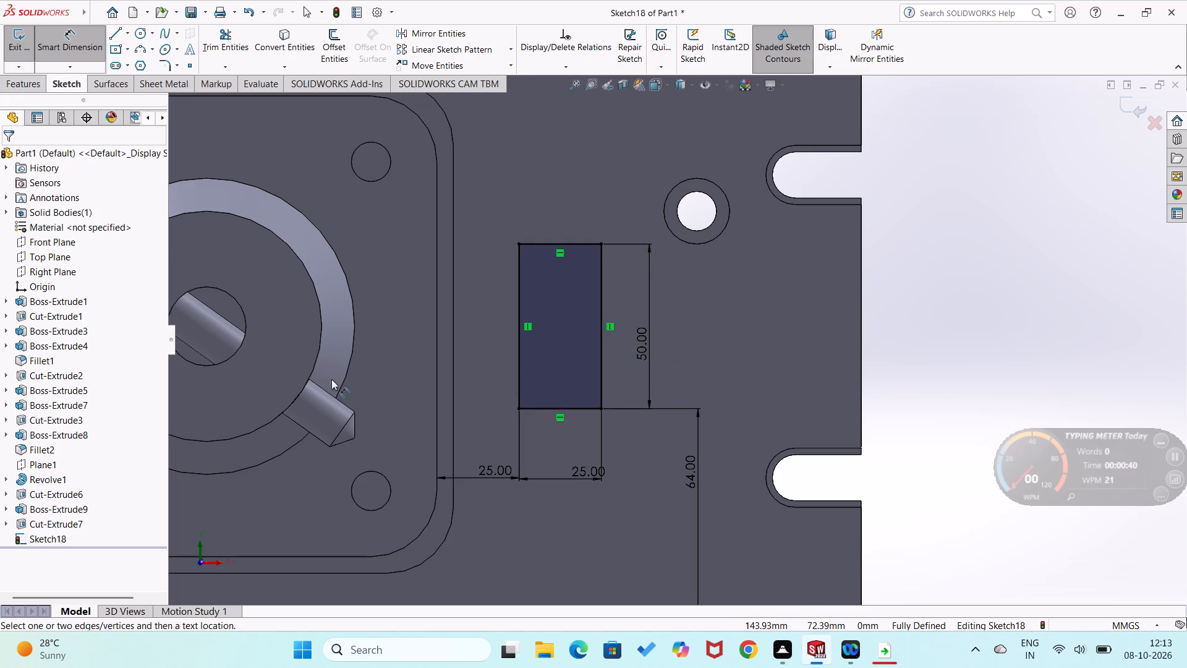
scroll(331, 379, "up", 2)
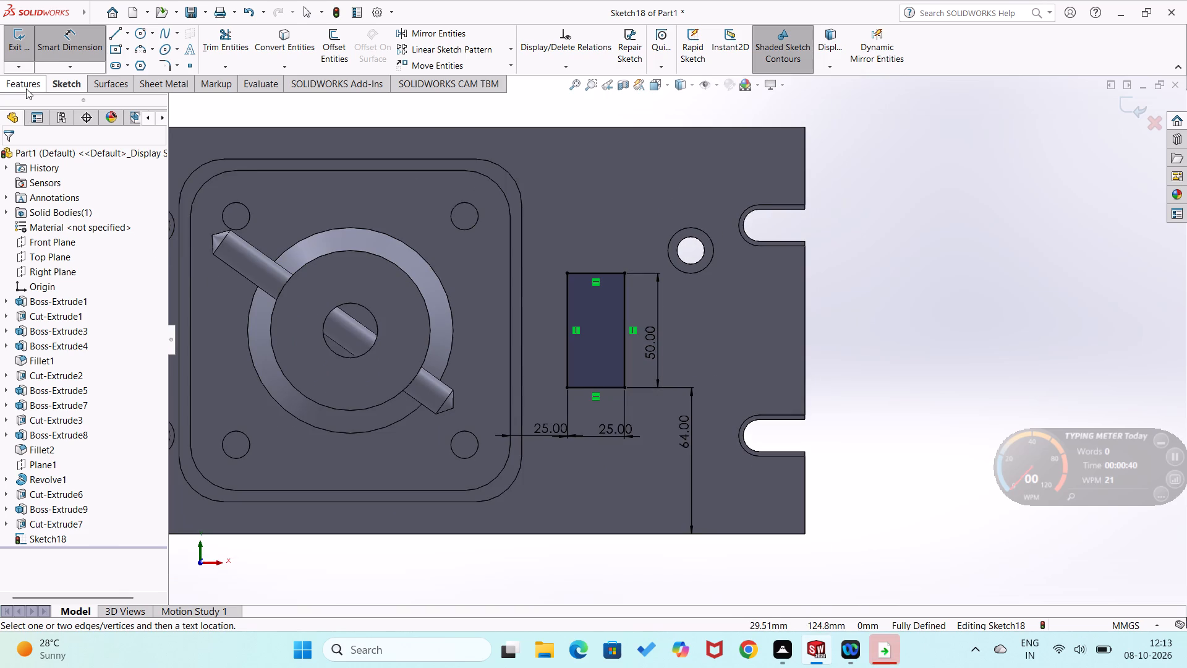
left_click(26, 88)
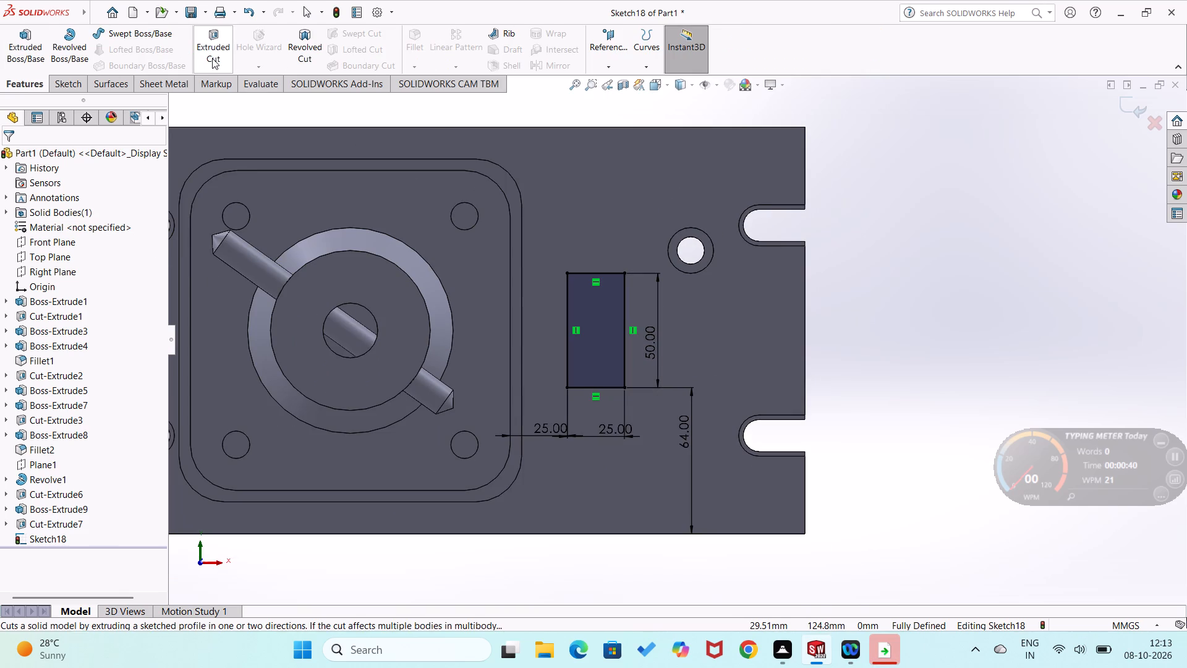
left_click(28, 68)
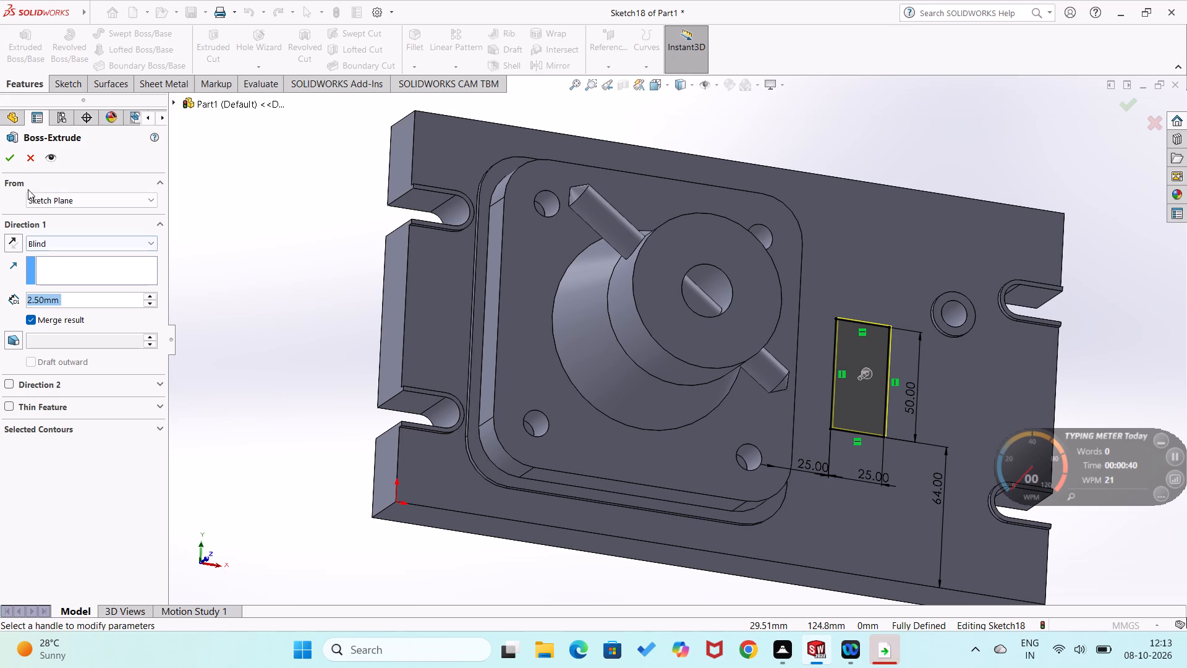
left_click(6, 148)
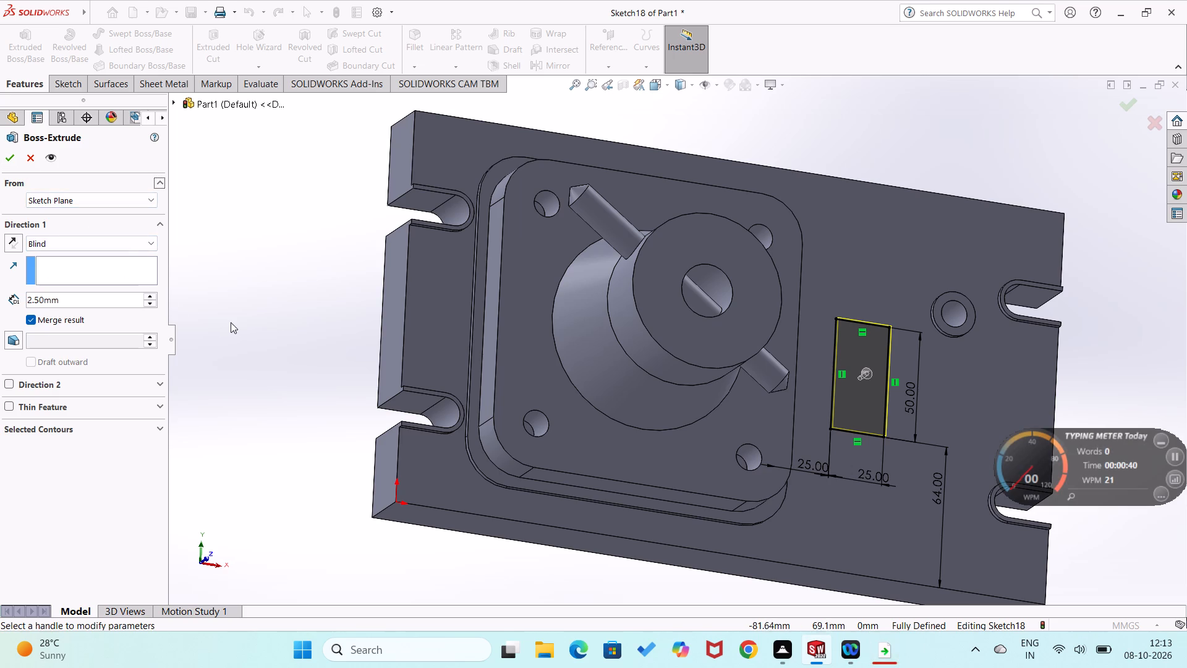
left_click(7, 160)
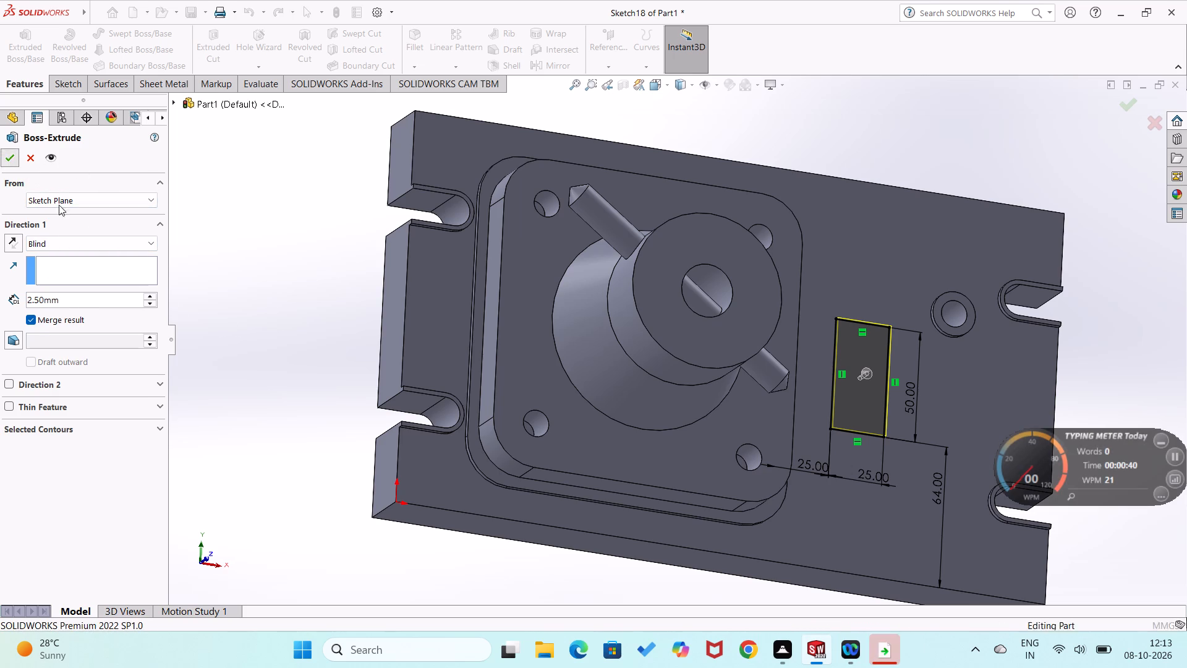
left_click(243, 318)
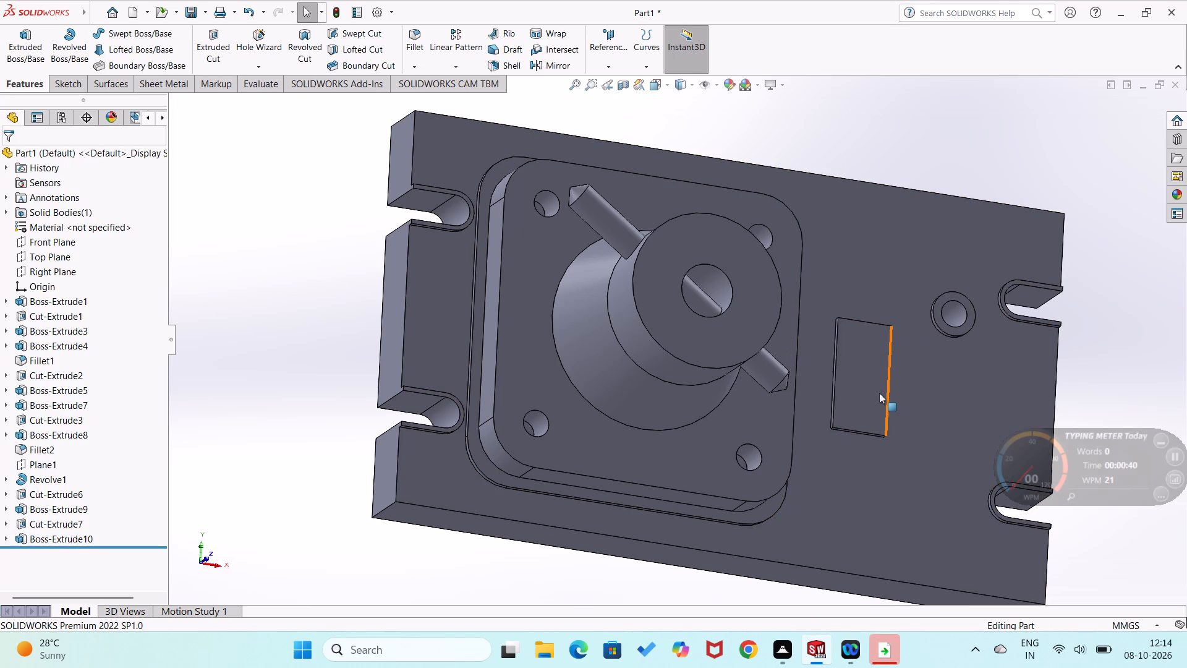
Start a sketch on the rectangular pad's top face with a circle about 10 mm across near its lower end and one about 12 mm near its upper end.
right_click(869, 395)
left_click(900, 363)
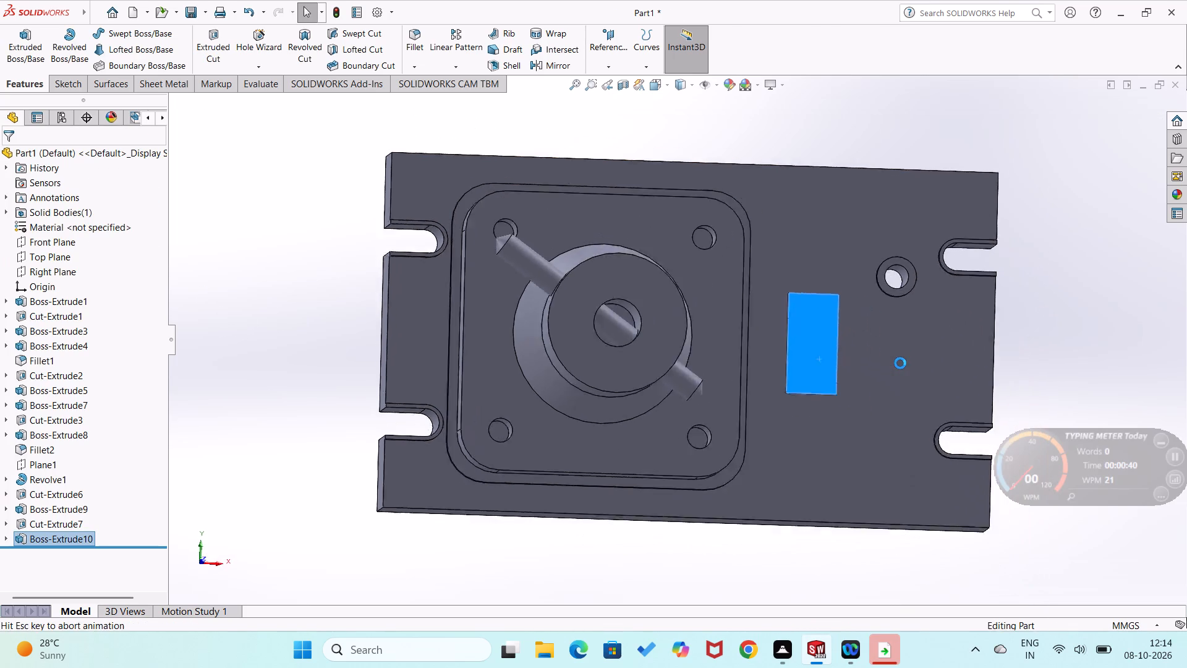
scroll(900, 363, "down", 4)
right_click_drag(848, 402, 926, 382)
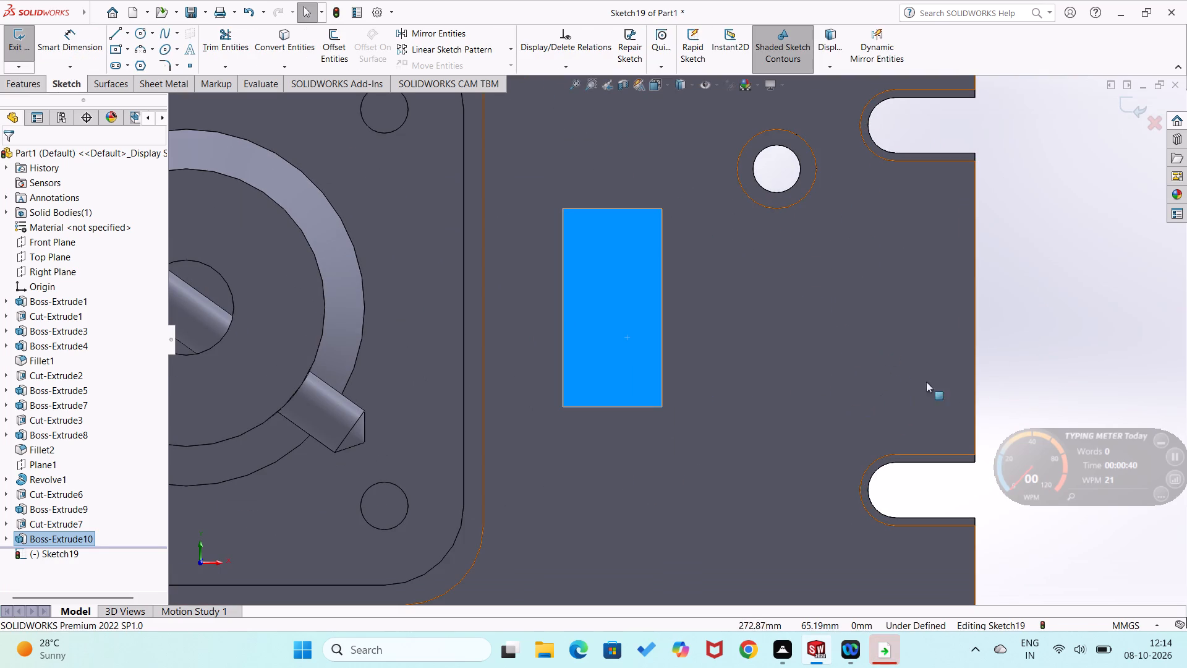
right_click_drag(926, 382, 966, 370)
left_click(605, 357)
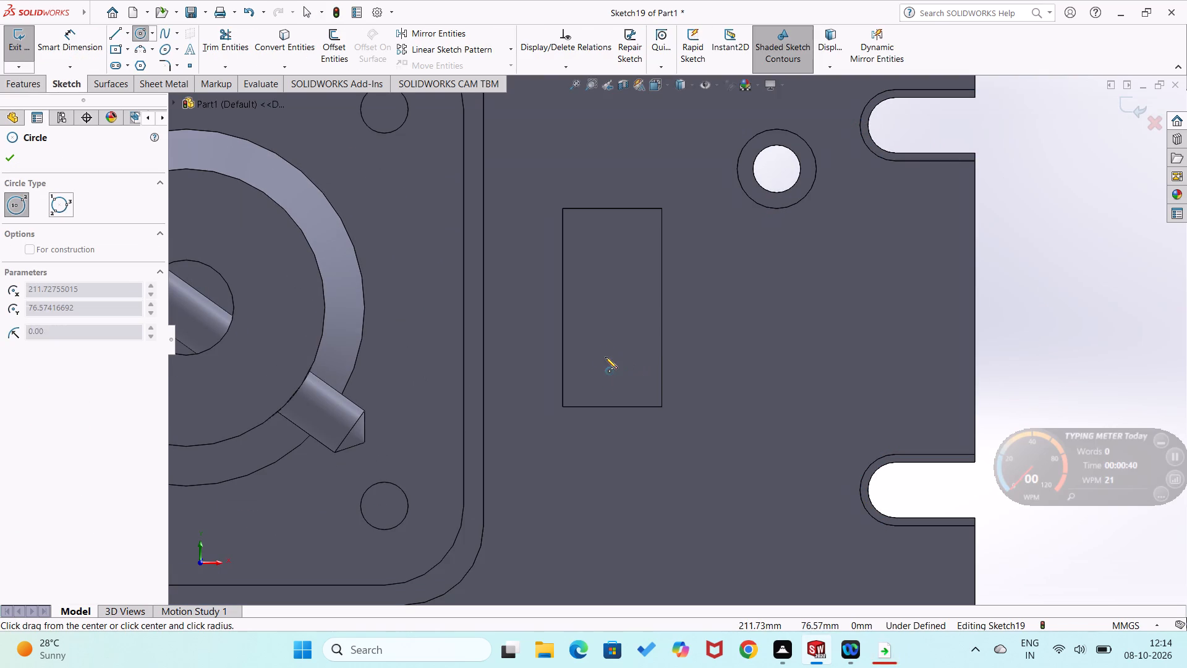
left_click(616, 374)
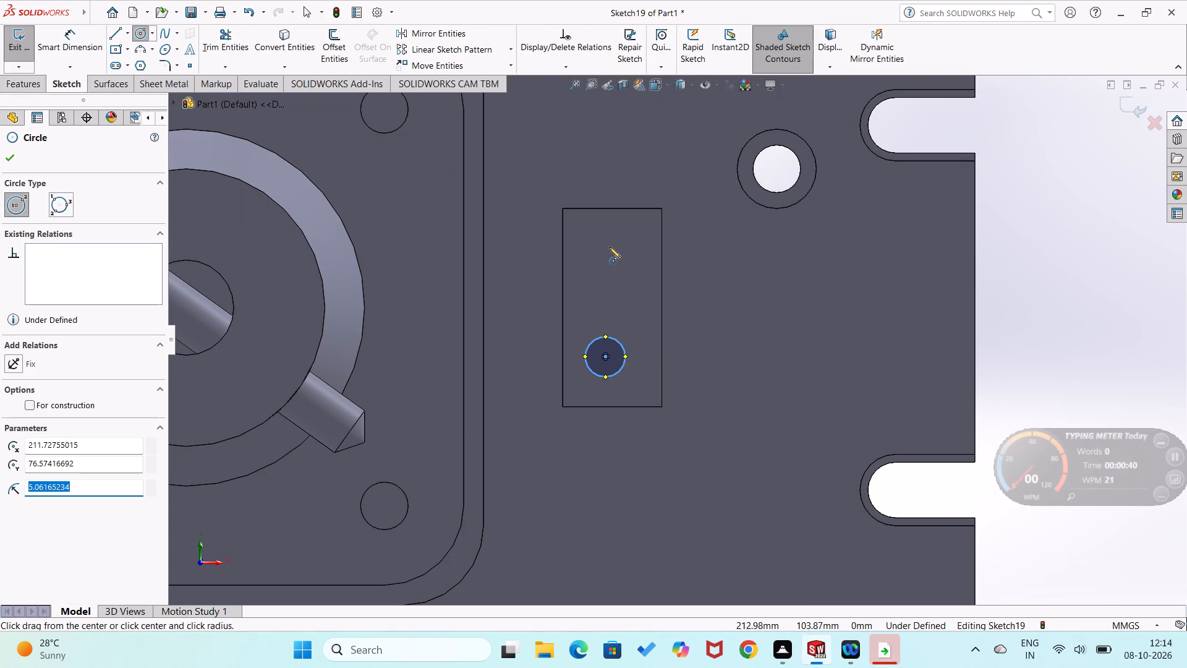
left_click(607, 244)
left_click(615, 266)
Dimension the horizontal distance from the pad's lower corner nearest the square boss to the lower circle's centre as 12.5 mm.
right_click_drag(670, 404, 683, 298)
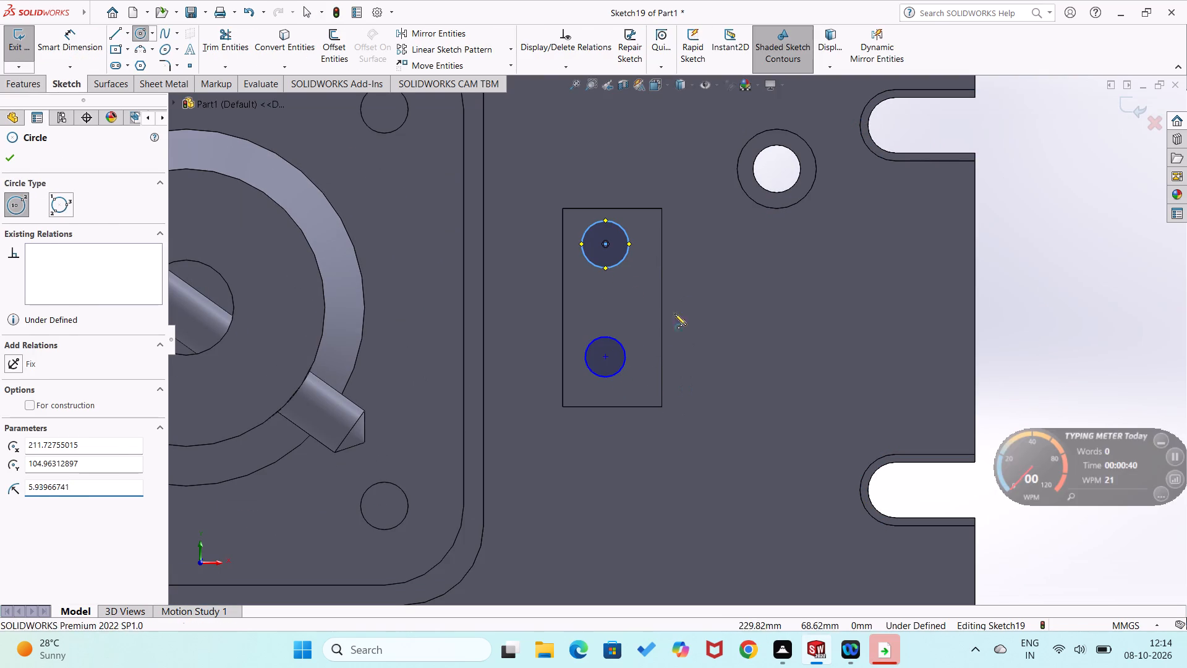
left_click(560, 408)
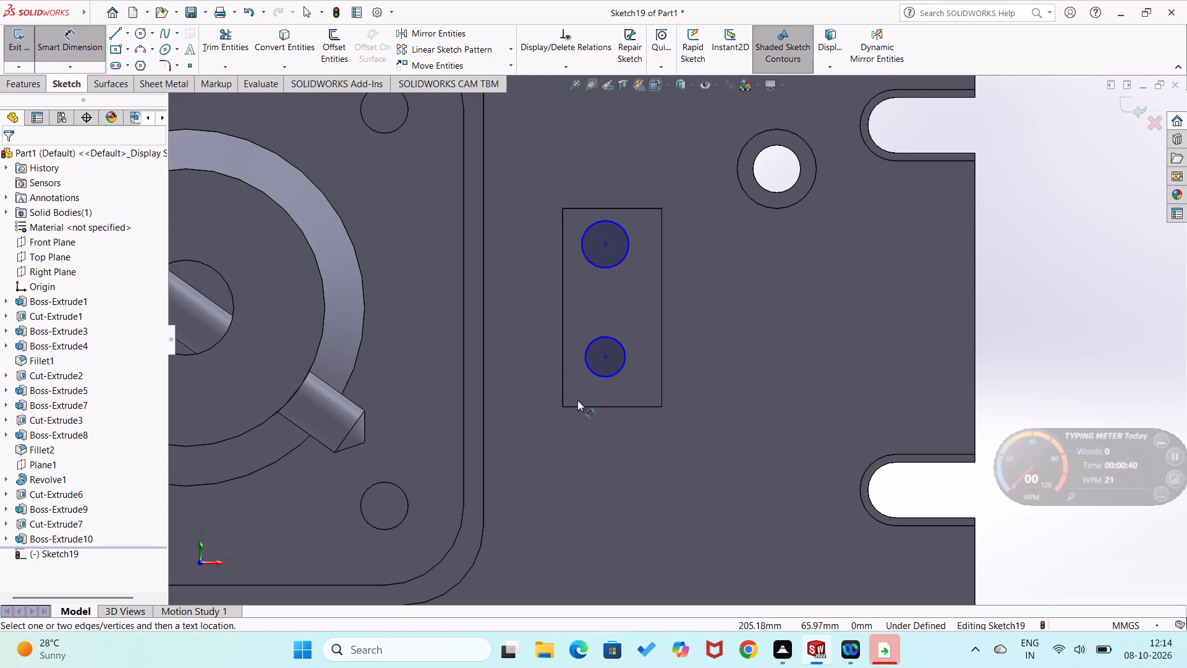
left_click(563, 405)
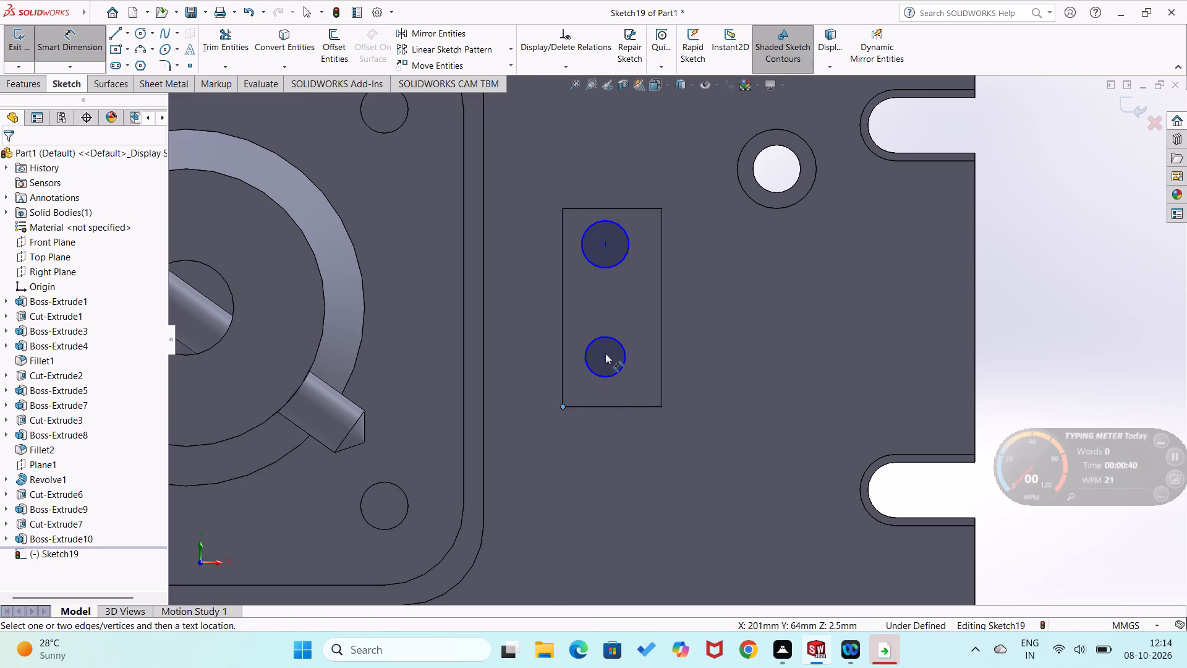
left_click(605, 356)
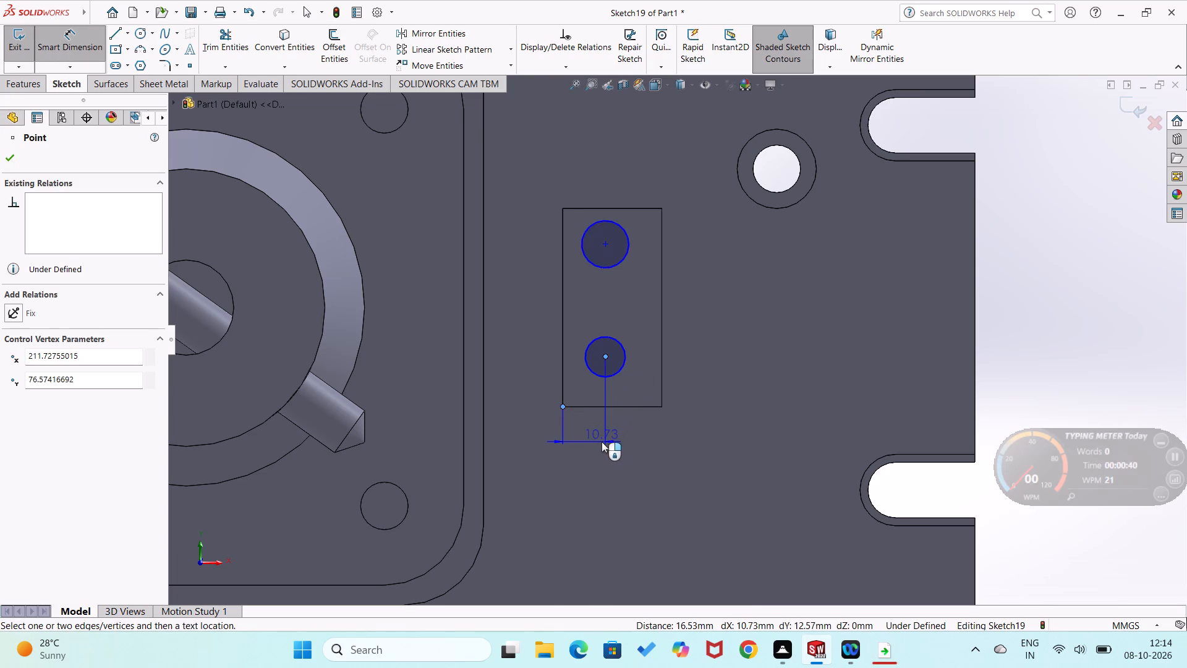
left_click(602, 442)
type("12.5")
key("Return")
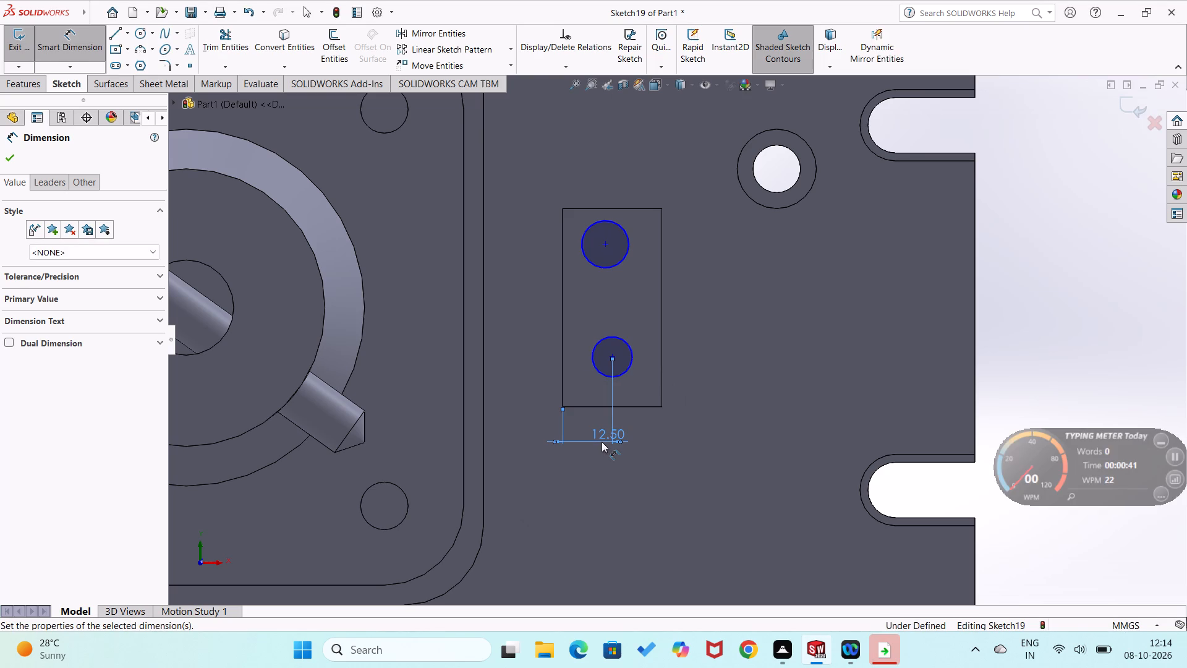
left_click(593, 460)
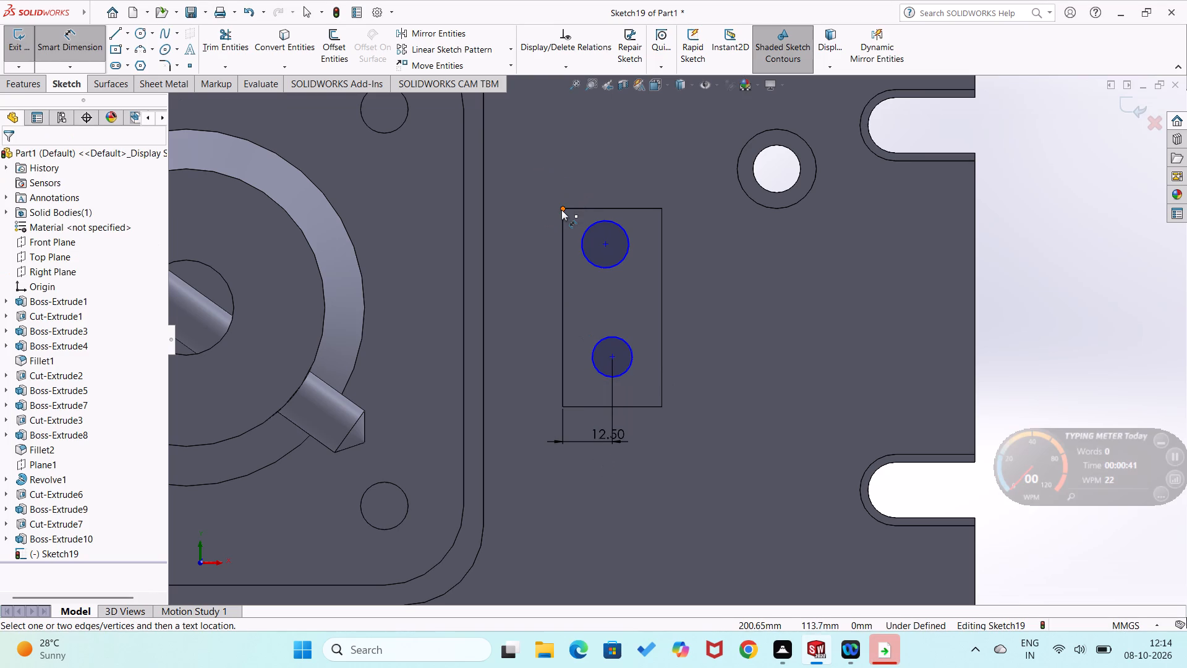
Dimension the horizontal distance from the pad's upper corner nearest the square boss to the upper circle's centre as 12.5 mm.
left_click(561, 210)
left_click(602, 243)
left_click(595, 176)
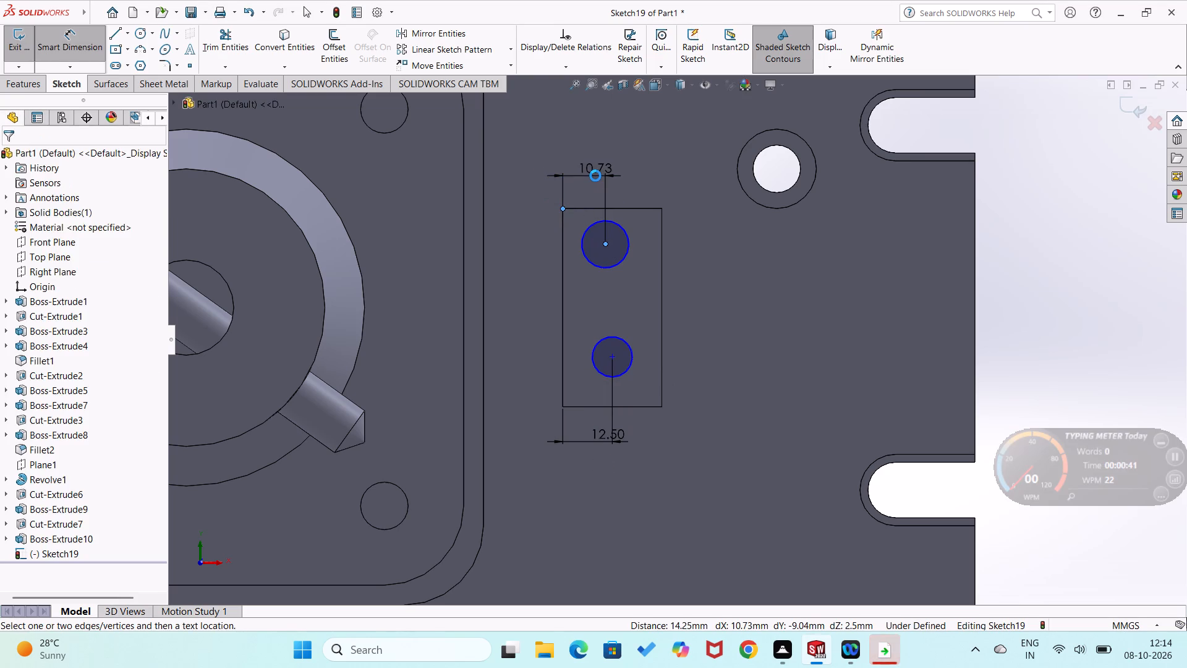
key("1")
type("2.5")
key("Return")
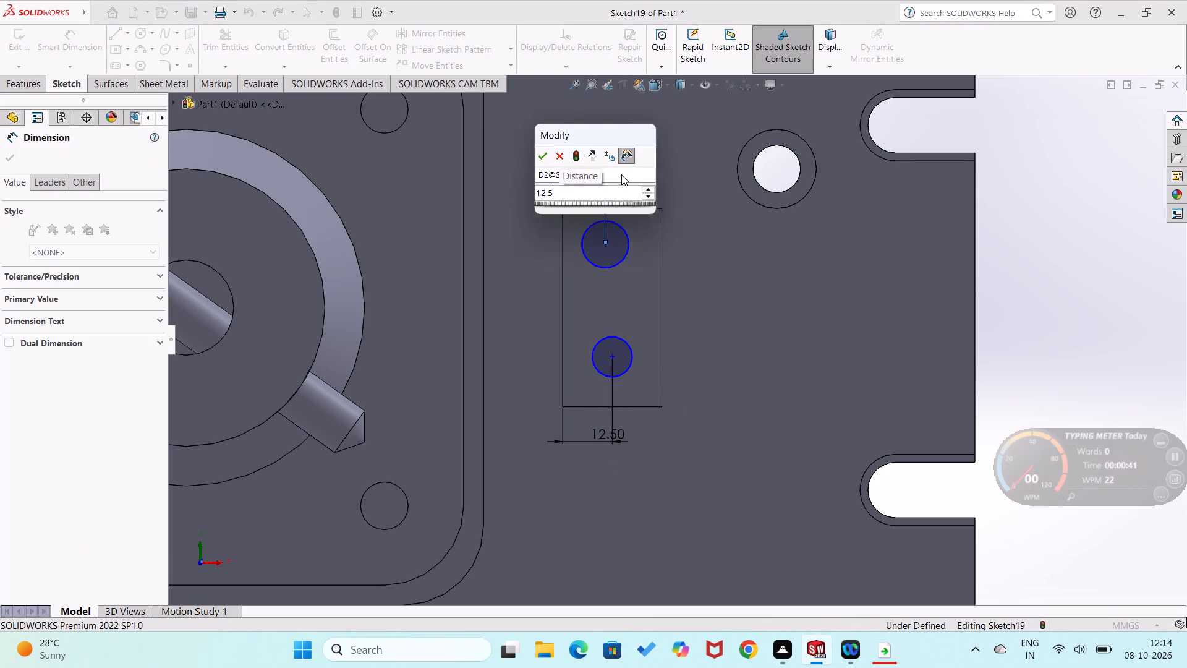
left_click(716, 299)
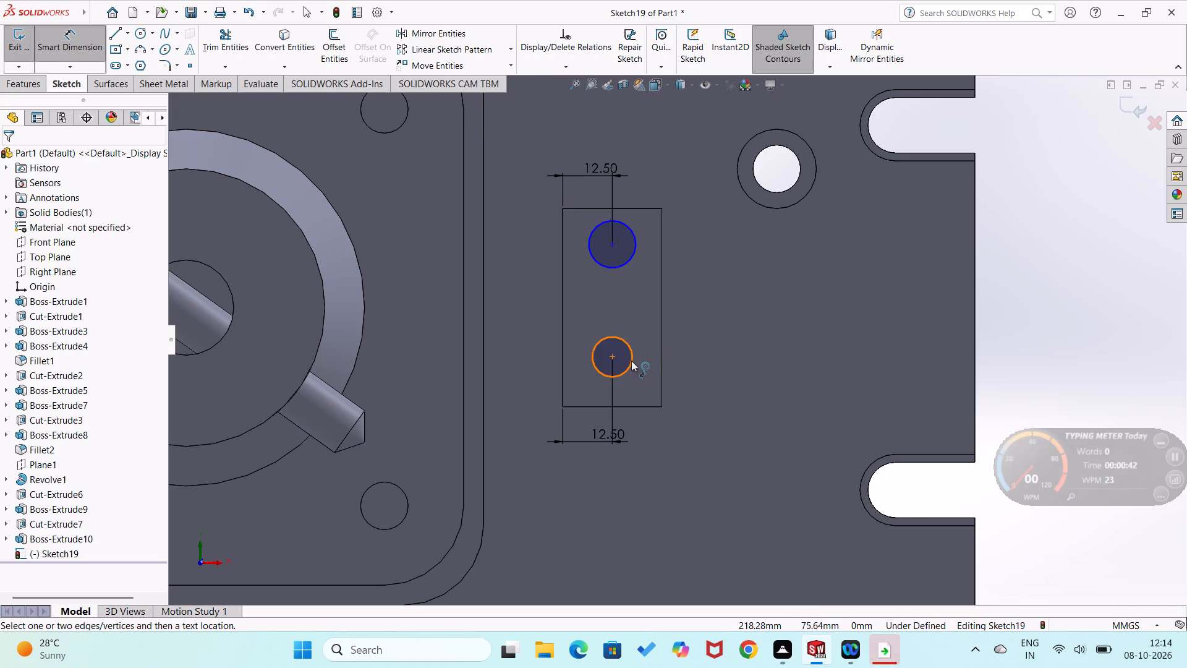
Dimension the lower circle's diameter as 8 mm.
left_click(631, 361)
left_click(695, 367)
key("9")
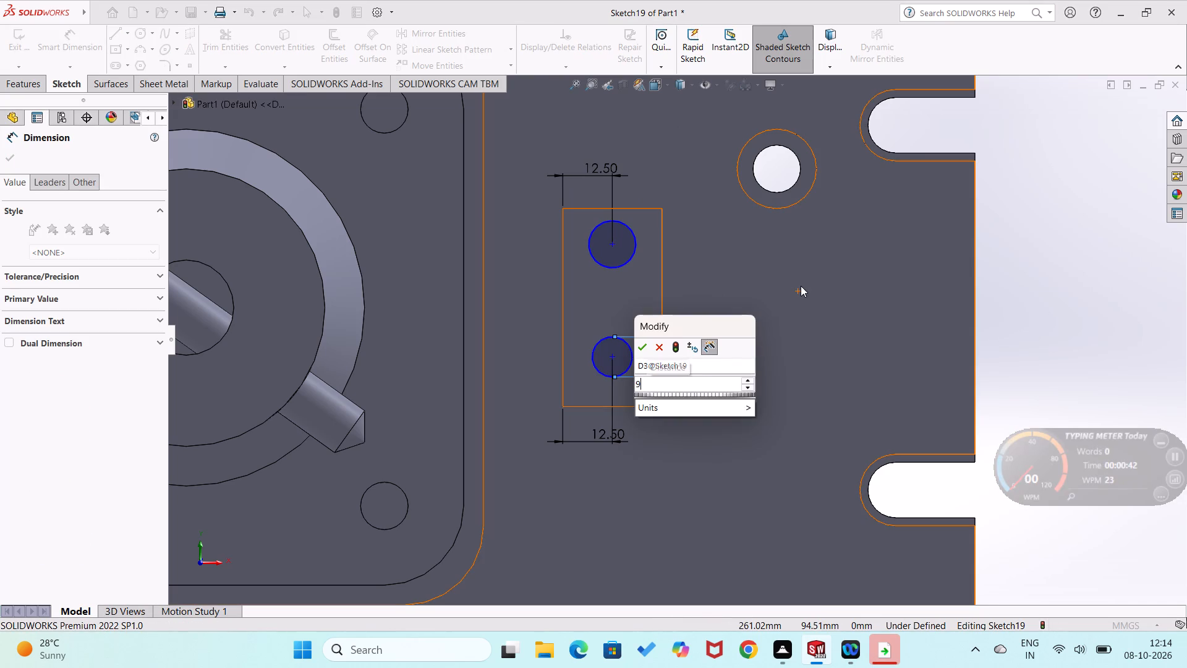
key("BackSpace")
key("8")
key("Return")
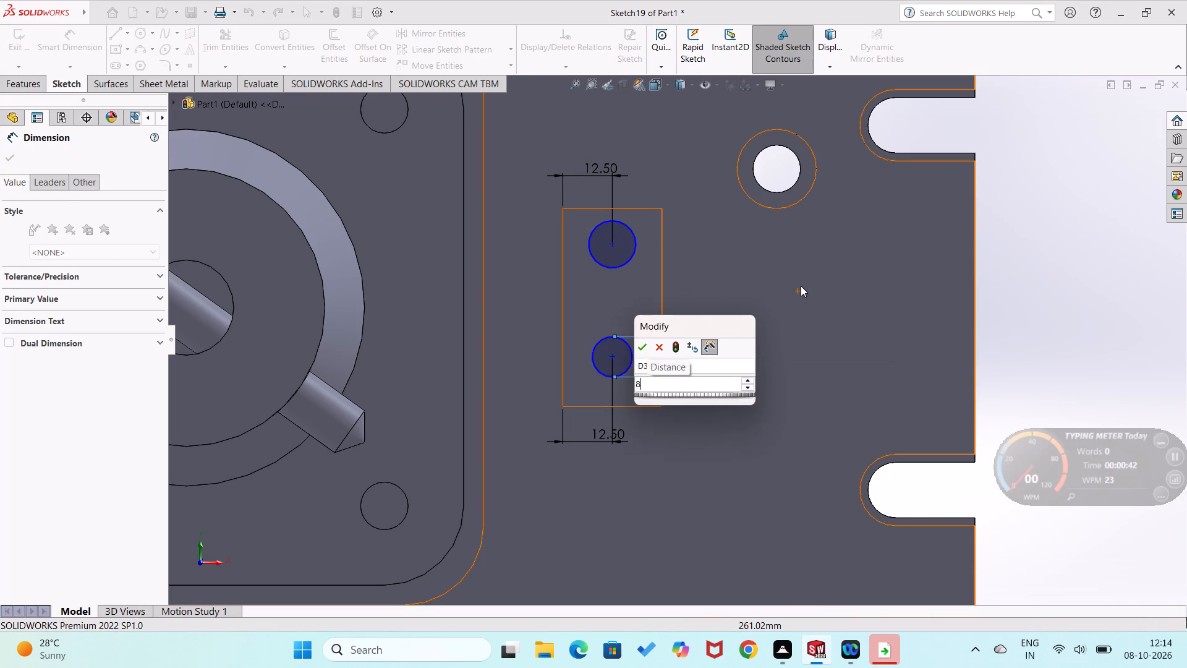
Dimension the upper circle's diameter as 8 mm.
left_click_drag(628, 263, 644, 261)
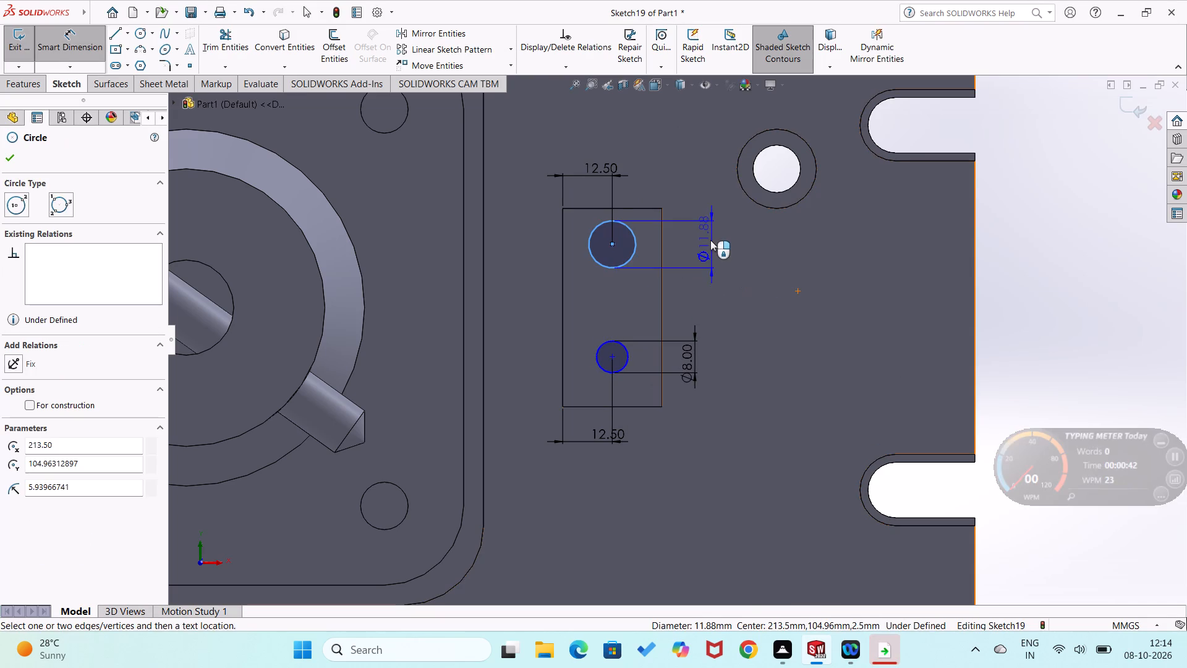
left_click(710, 240)
type("58")
key("BackSpace")
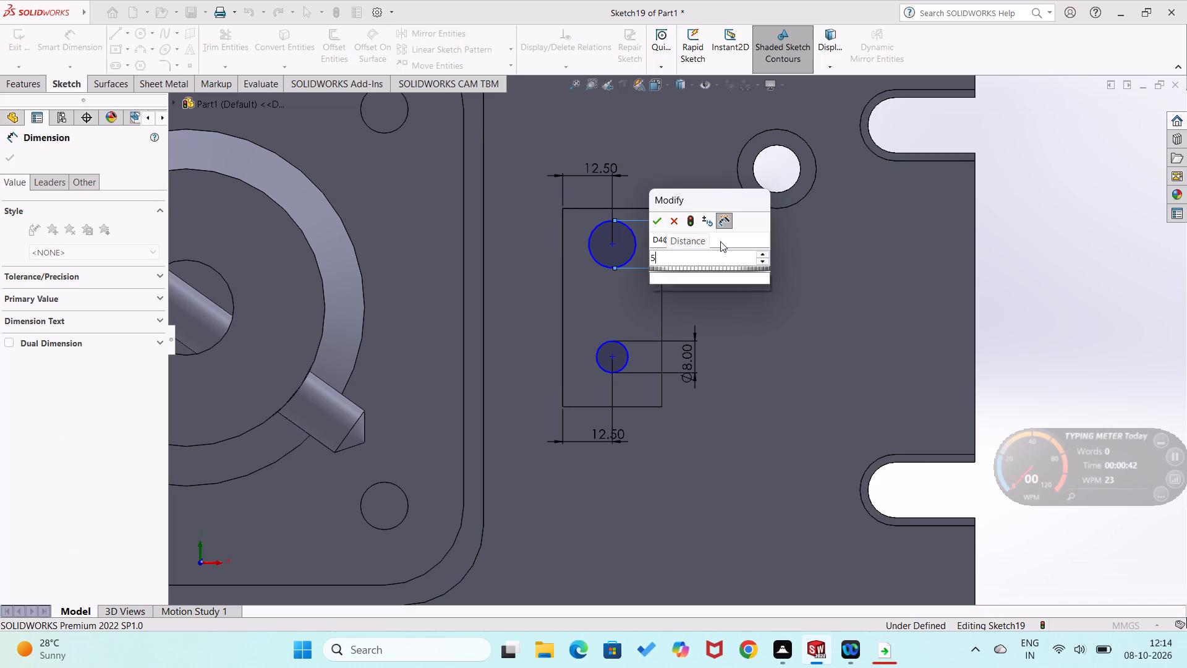
key("BackSpace")
key("8")
key("Return")
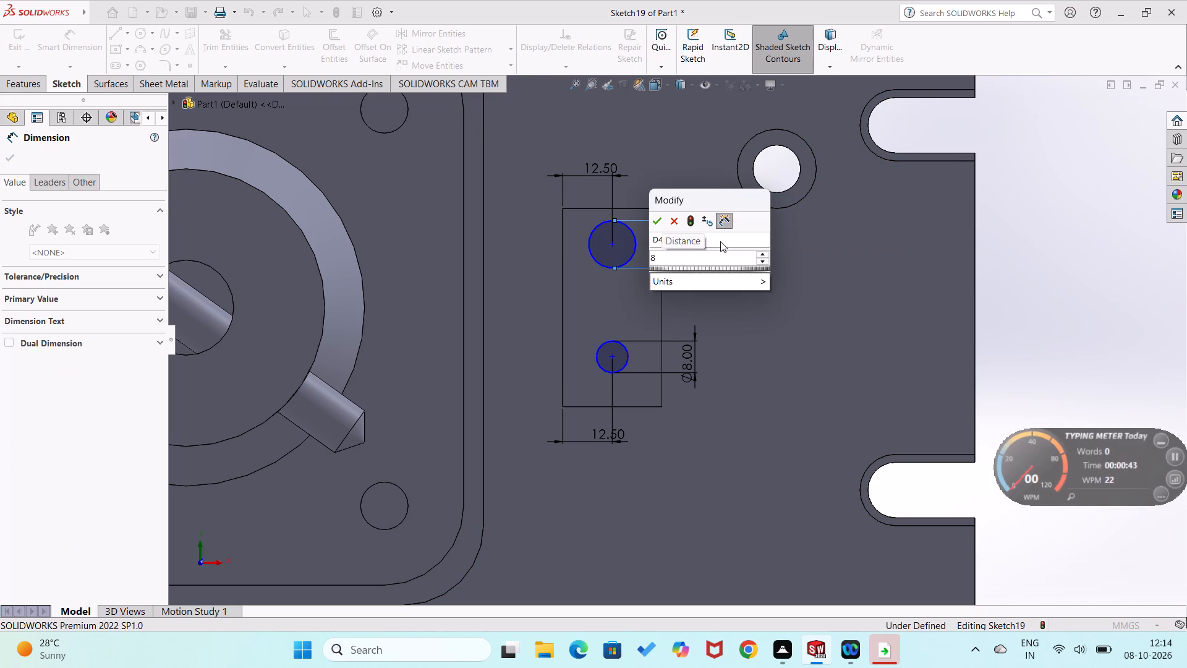
left_click(744, 313)
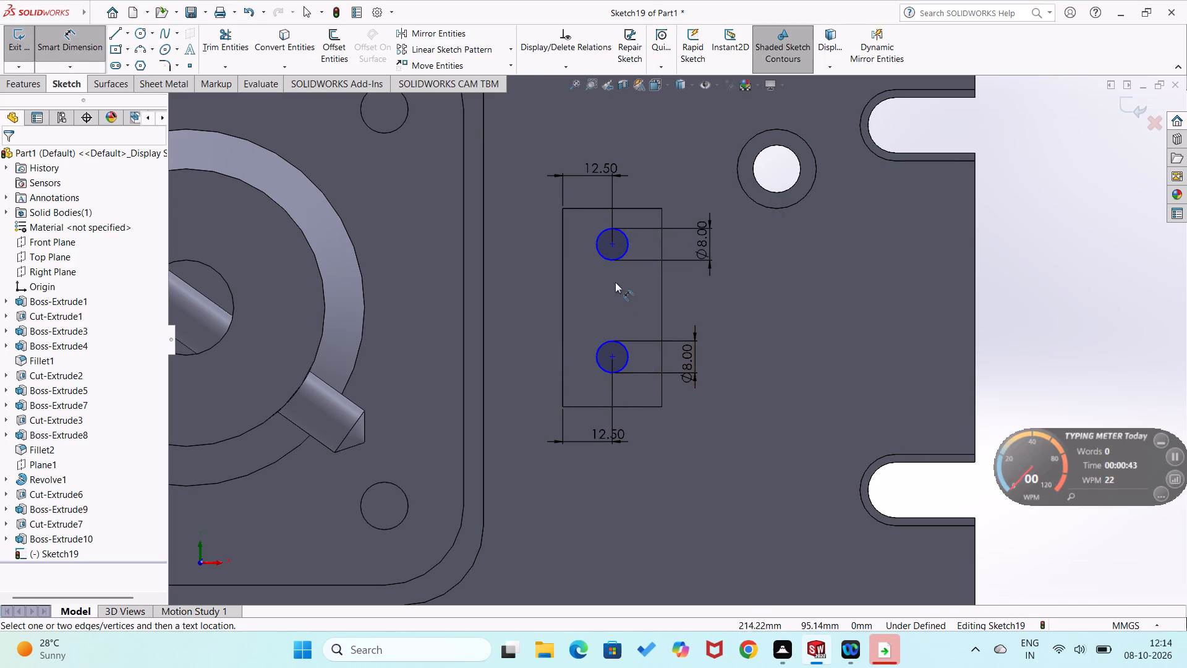
Dimension the vertical distance from the pad's lower edge to the lower circle's centre as 12 mm.
left_click(590, 406)
left_click(611, 357)
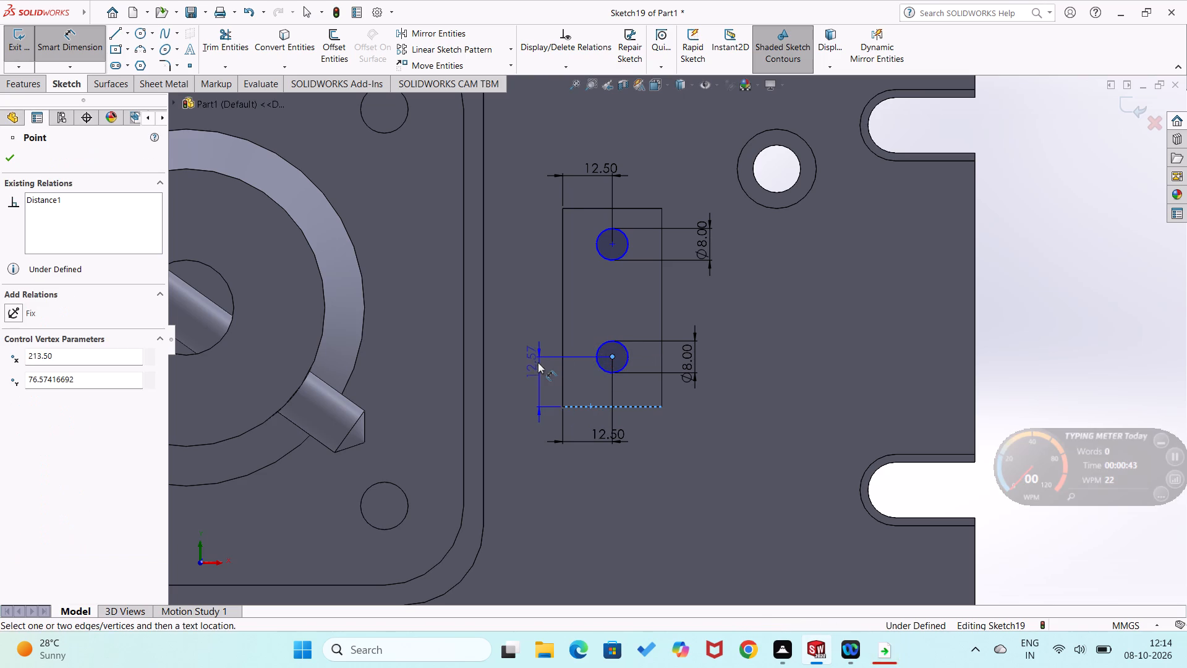
left_click(537, 363)
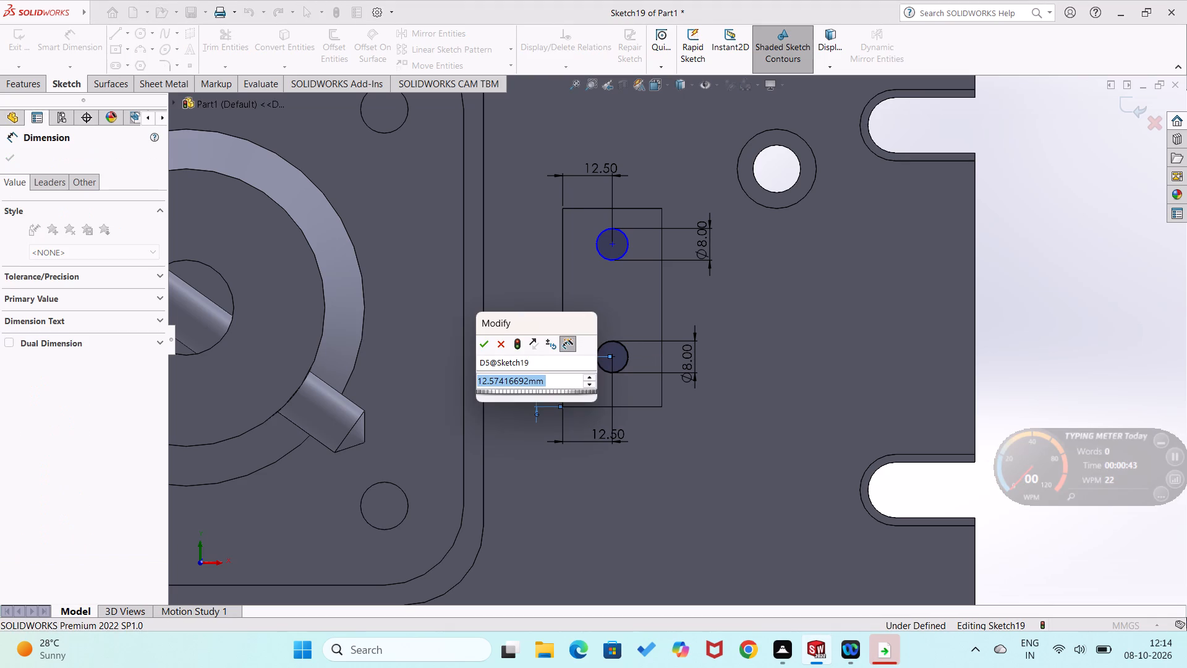
type("12")
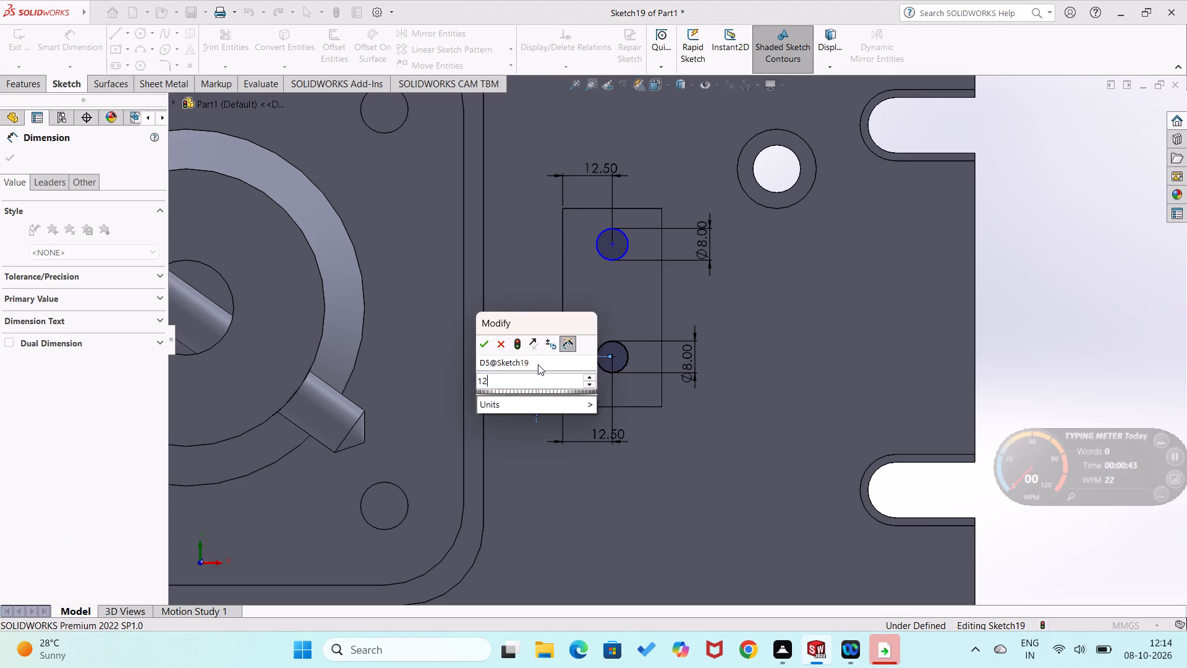
key("Return")
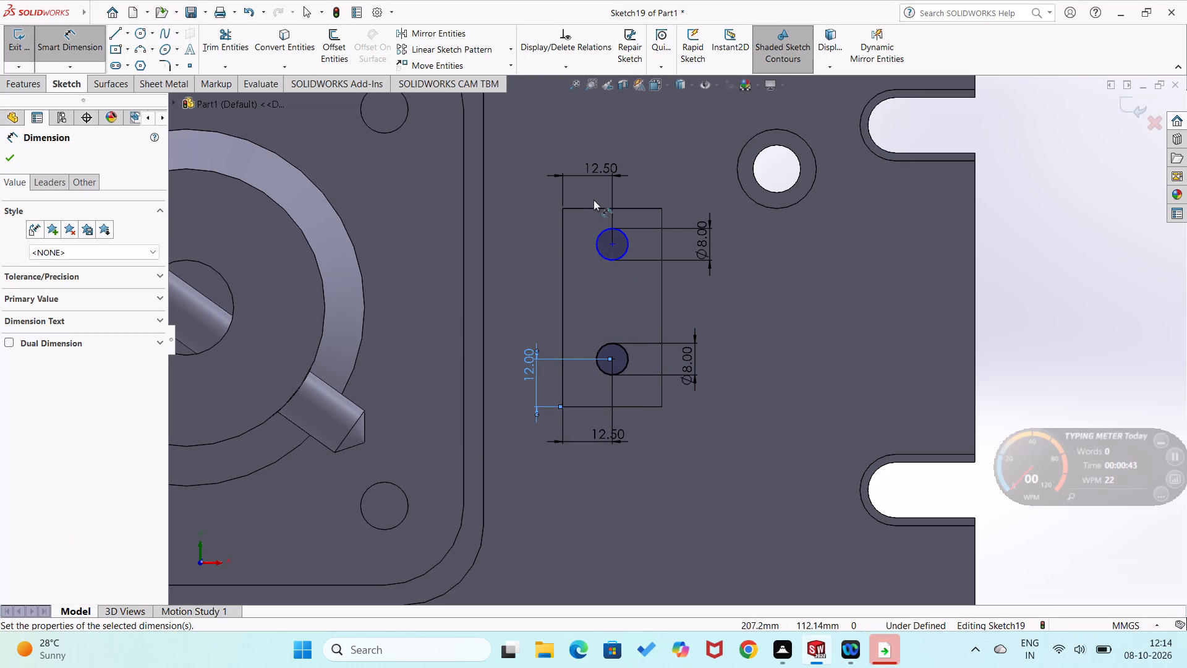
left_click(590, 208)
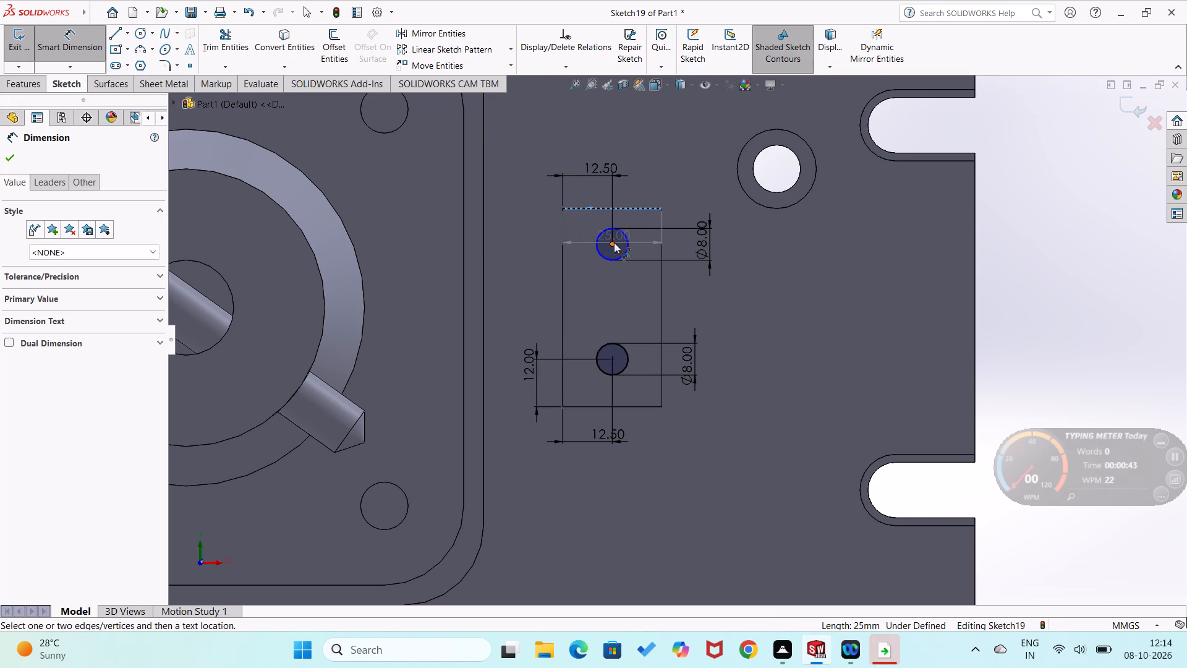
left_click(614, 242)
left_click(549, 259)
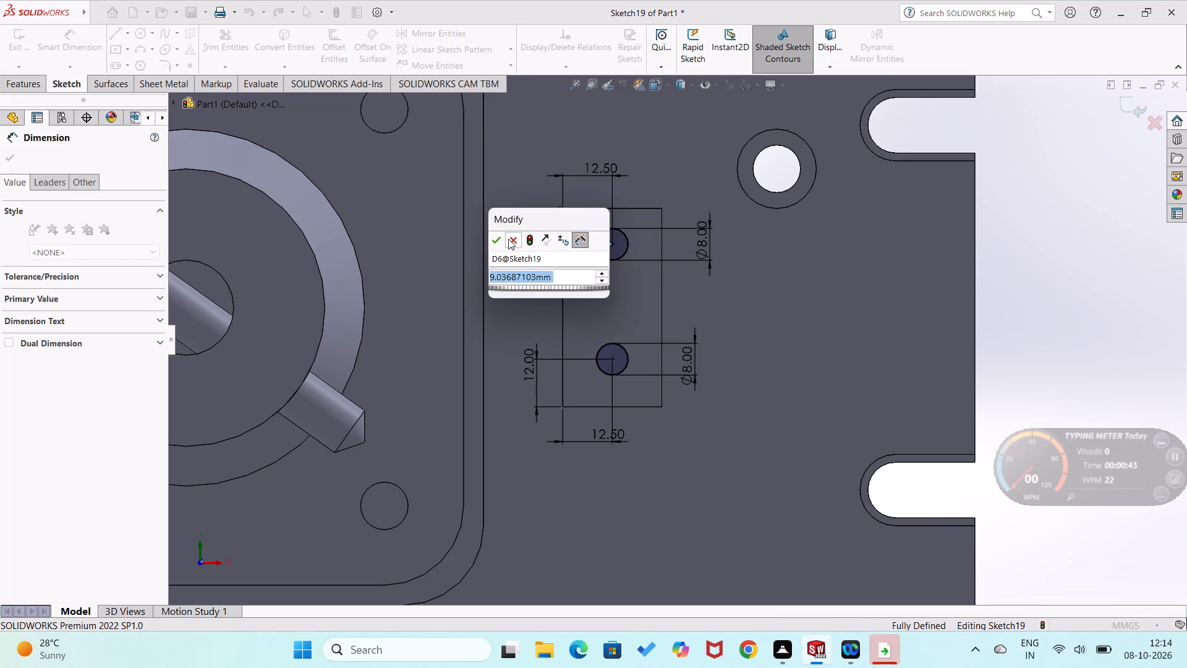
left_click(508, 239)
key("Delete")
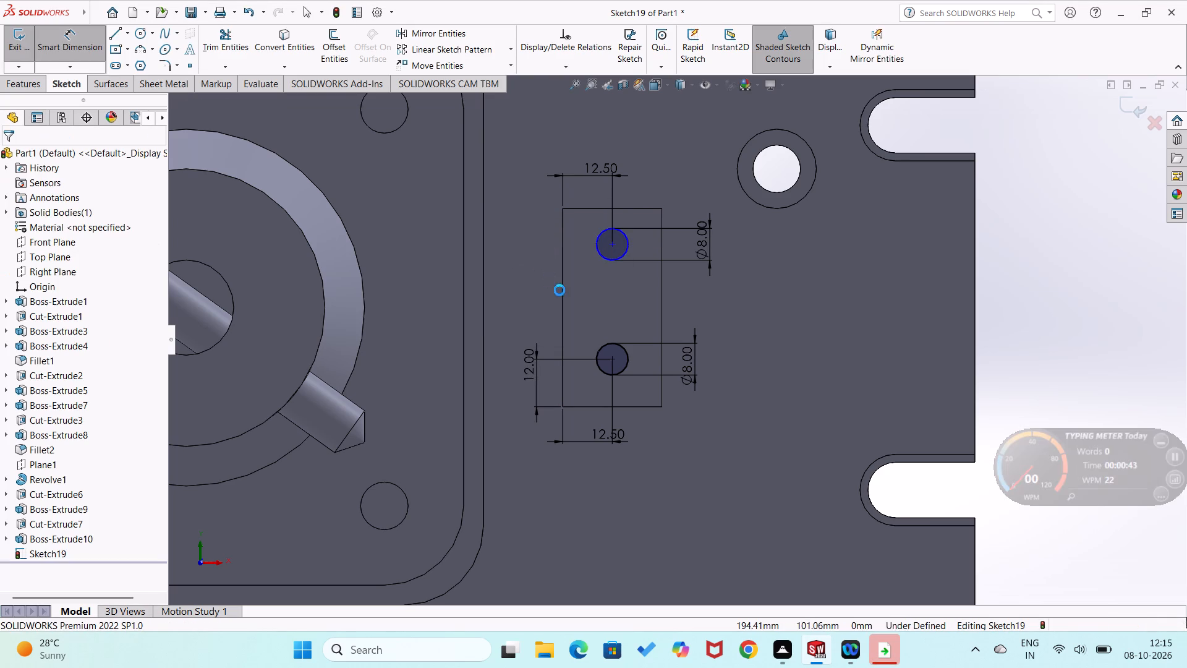
Dimension the vertical distance between the two circles' centres as 38 mm.
left_click(609, 359)
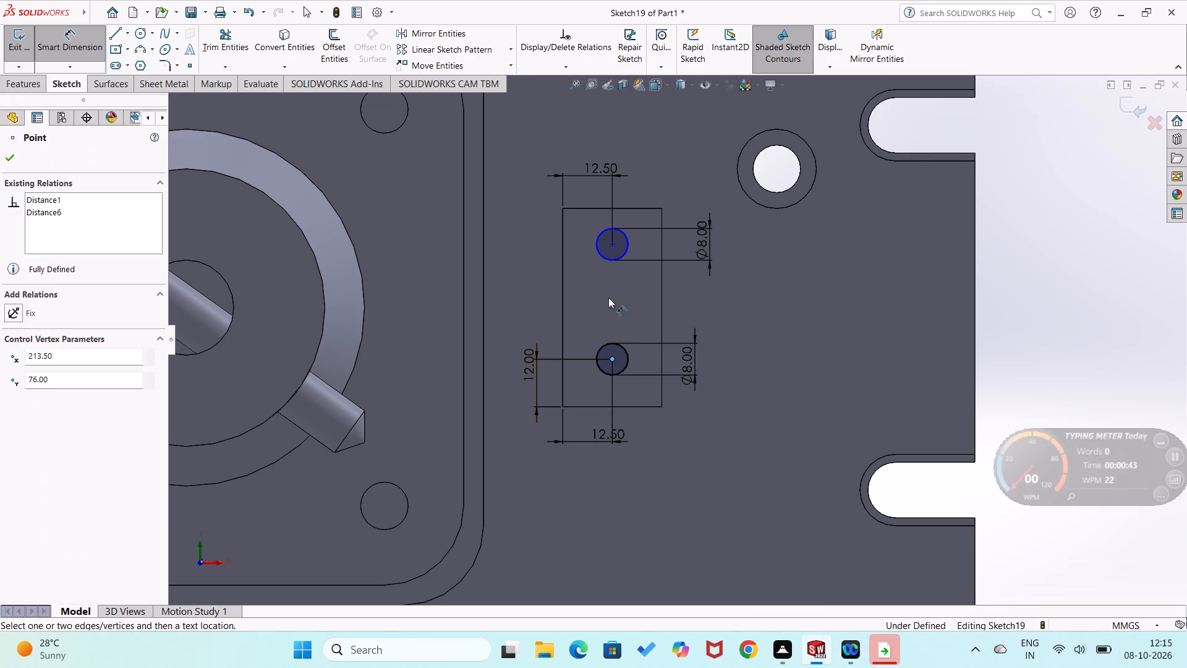
left_click(615, 242)
left_click(540, 286)
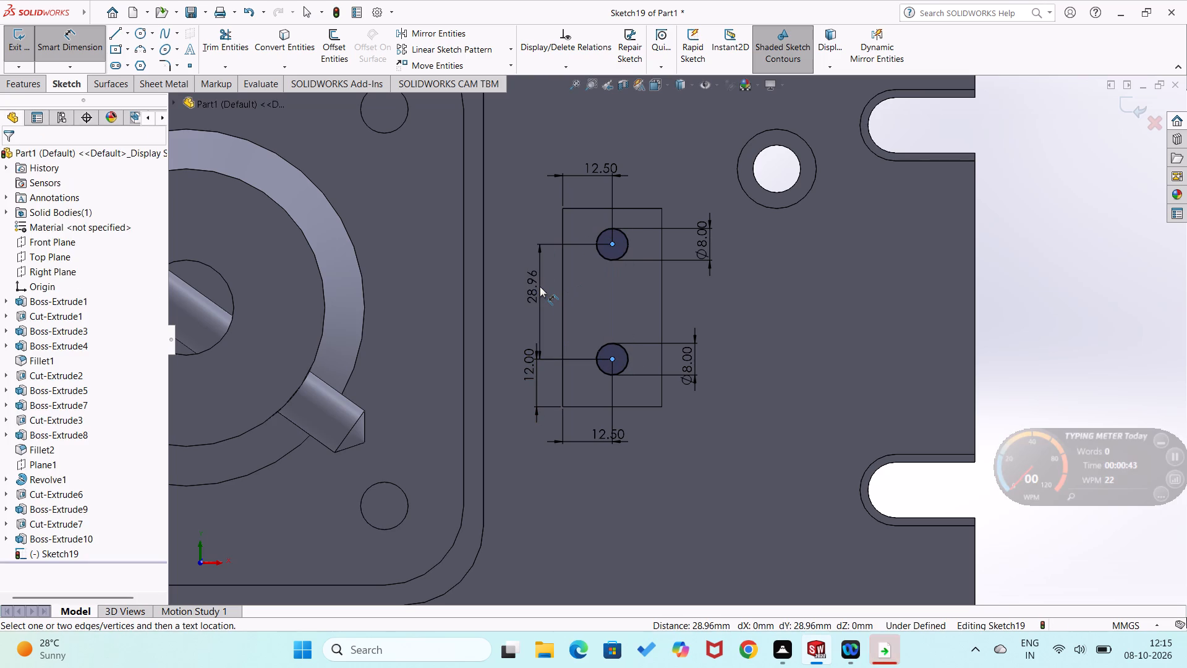
type("38")
key("Return")
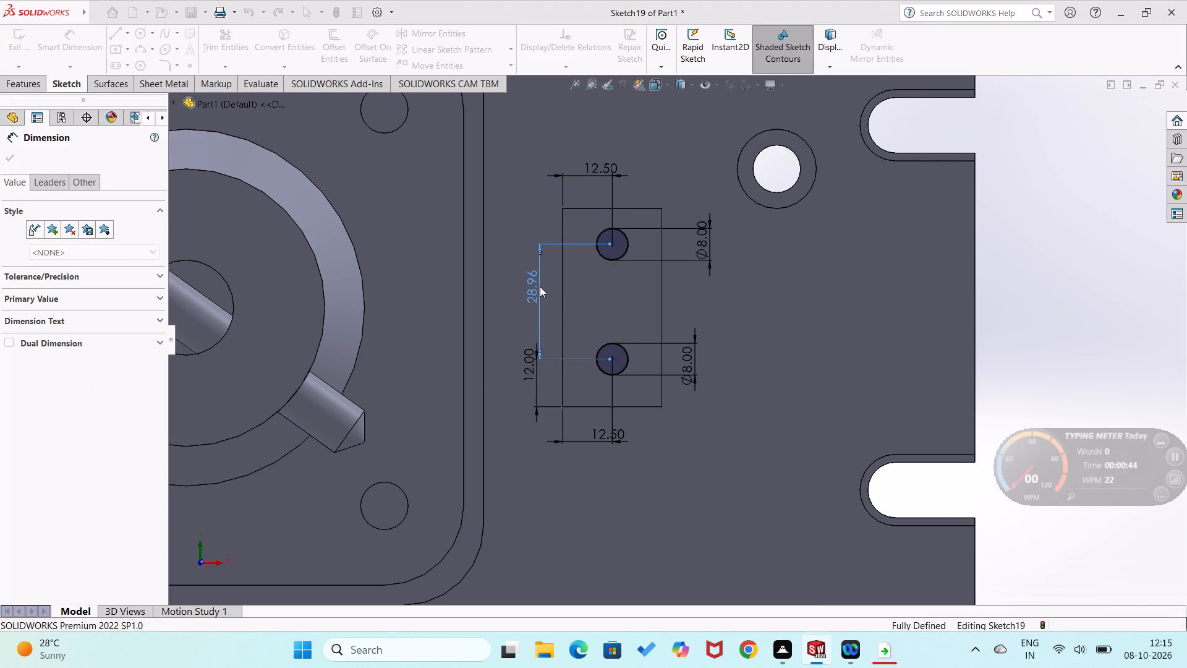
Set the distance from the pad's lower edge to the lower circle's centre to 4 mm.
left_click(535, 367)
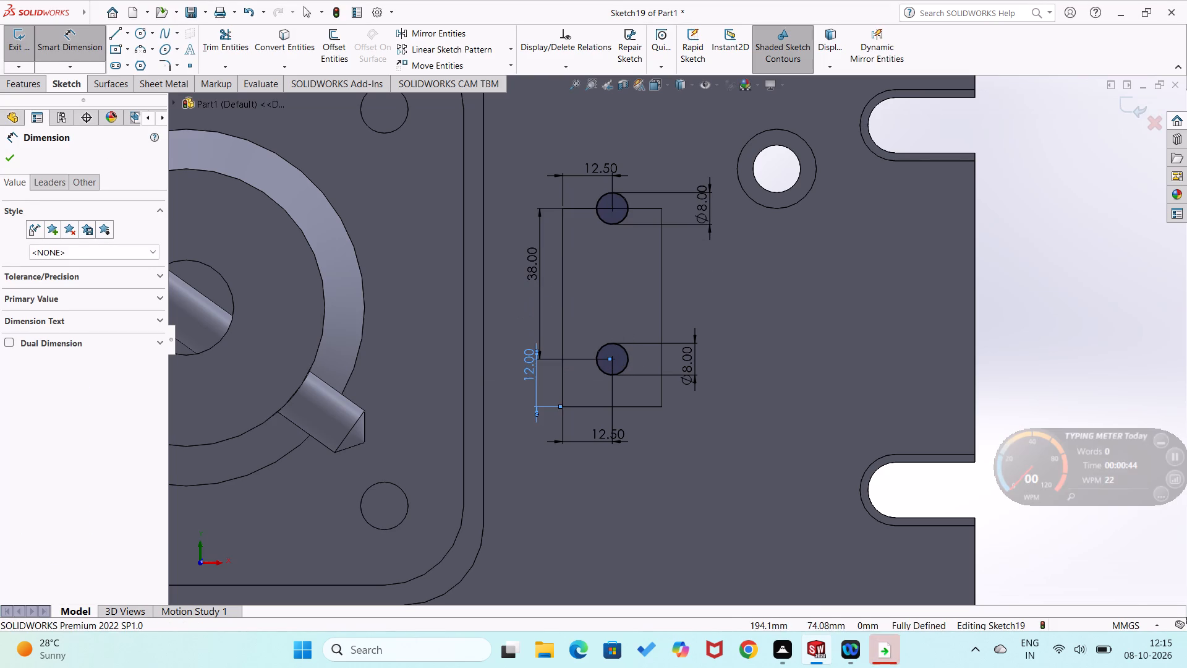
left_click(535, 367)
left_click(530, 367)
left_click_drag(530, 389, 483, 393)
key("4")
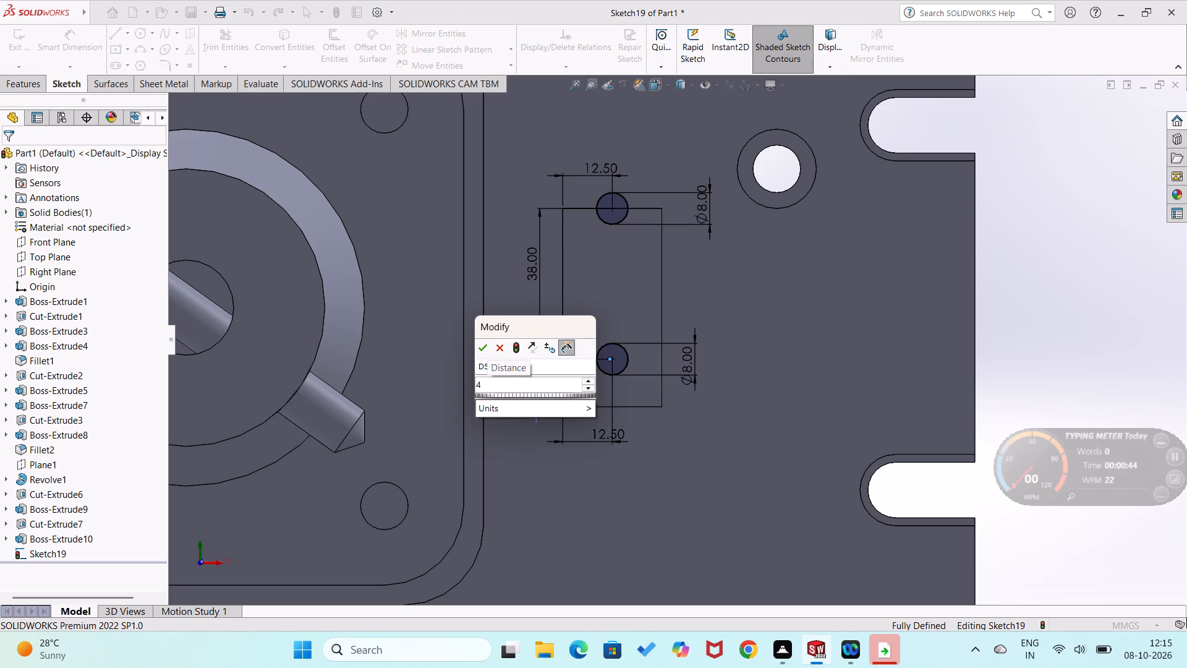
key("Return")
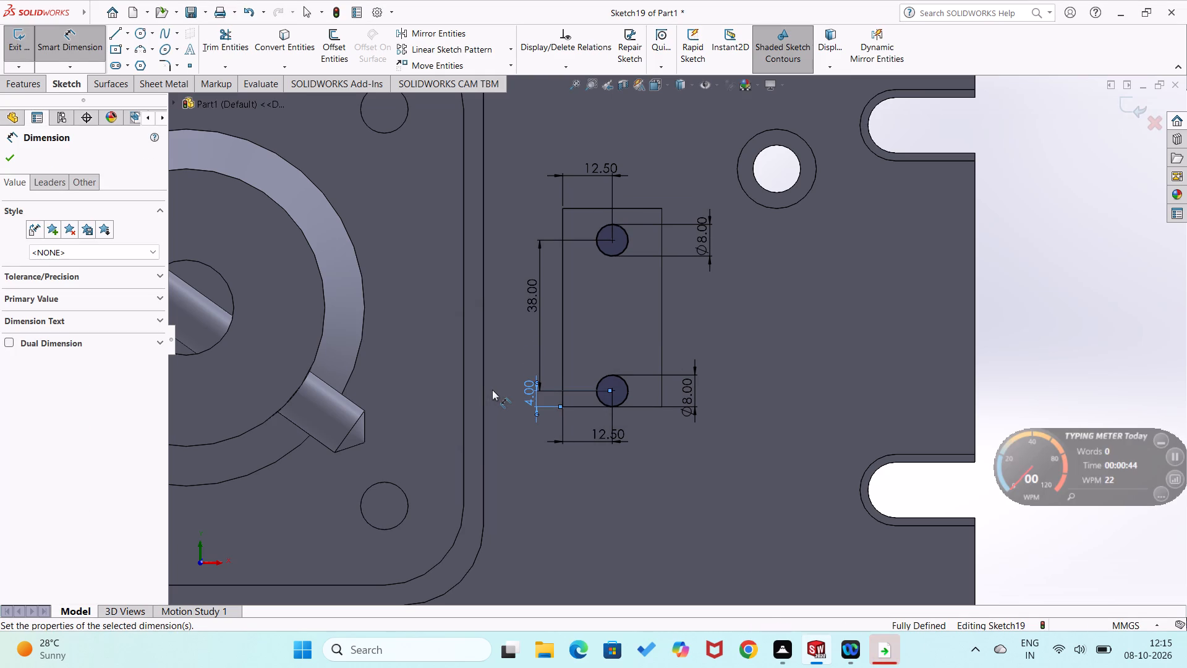
Set the distance from the pad's lower edge to the lower circle's centre to 6 mm.
double_click(529, 393)
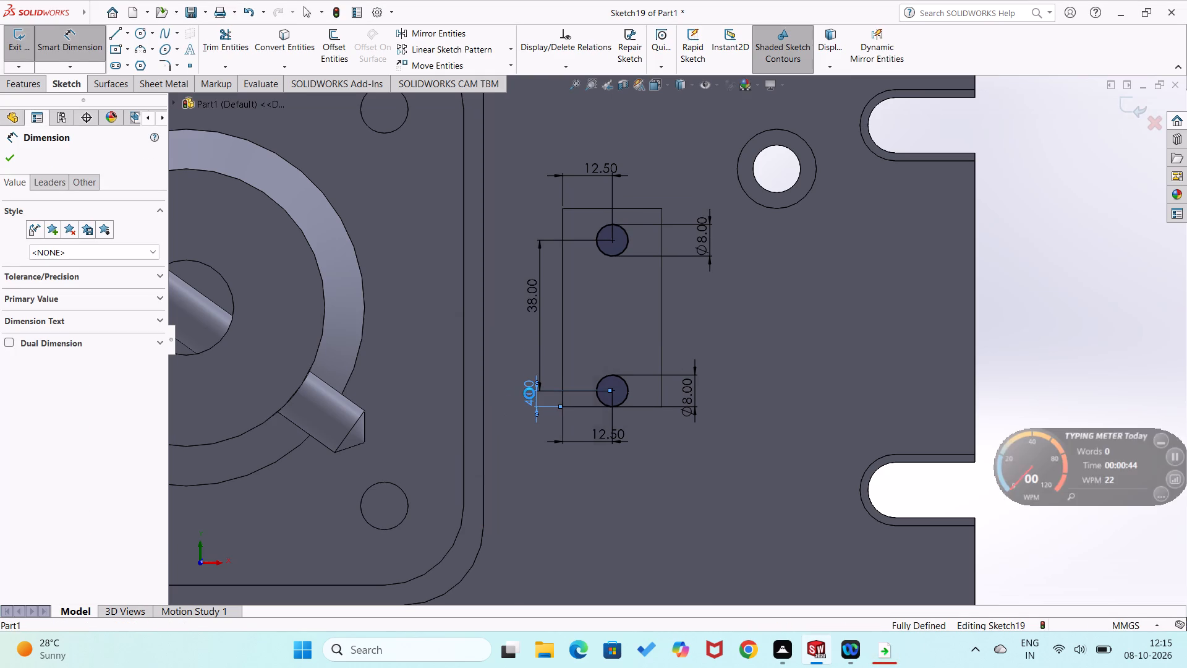
key("6")
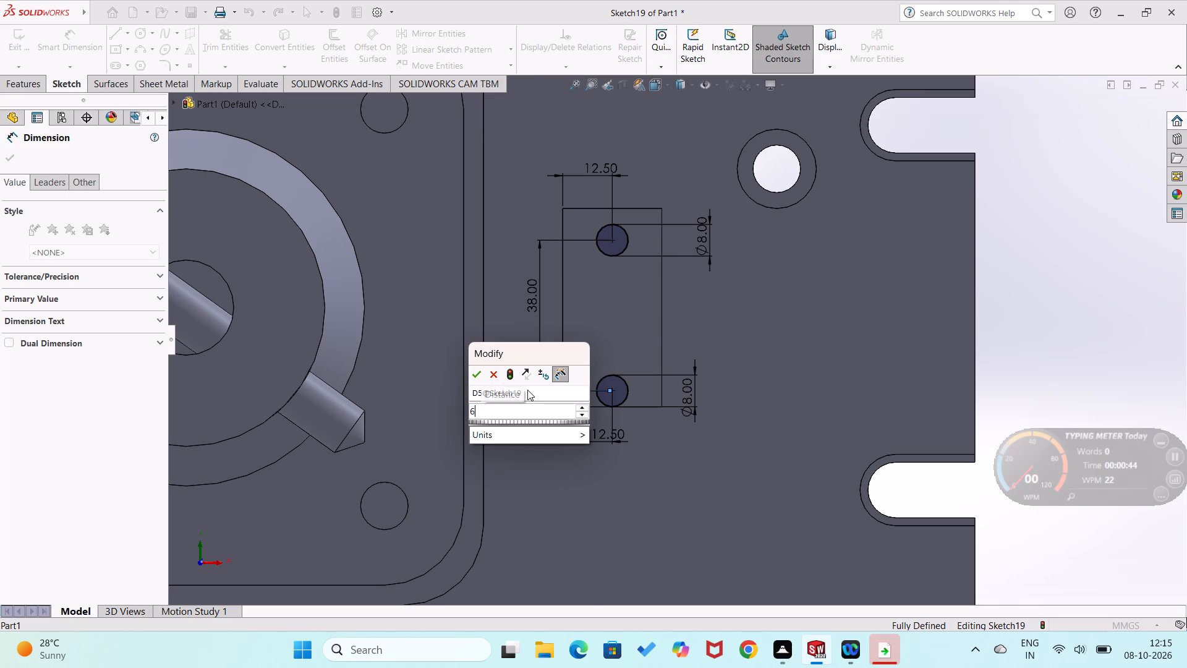
key("Return")
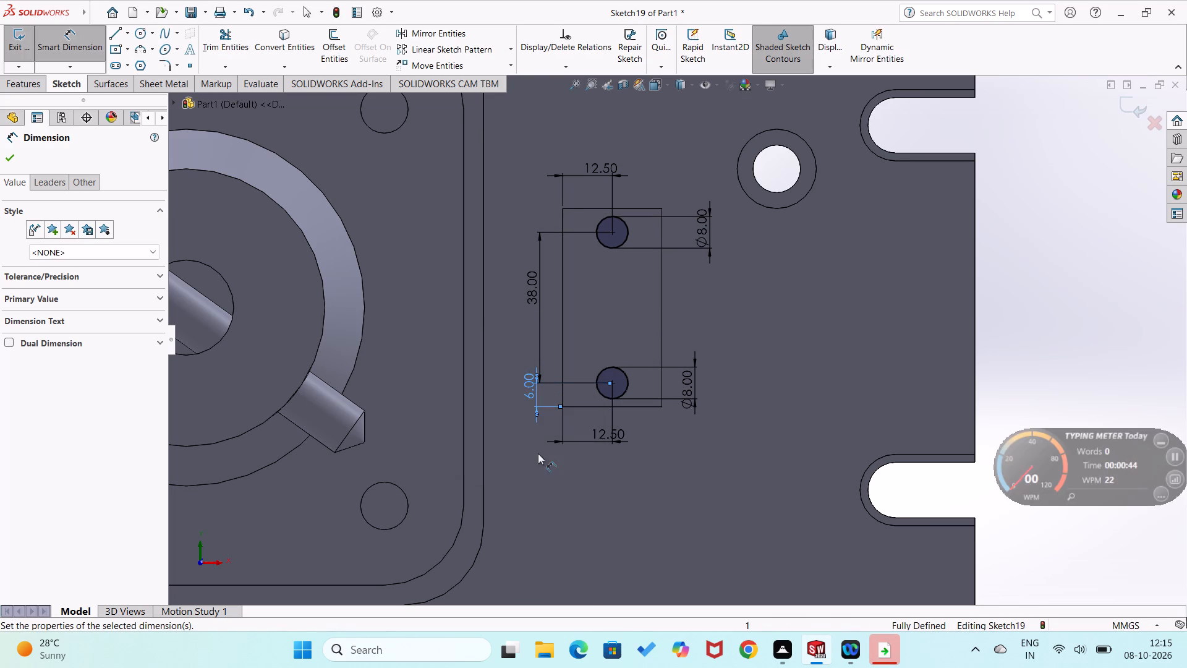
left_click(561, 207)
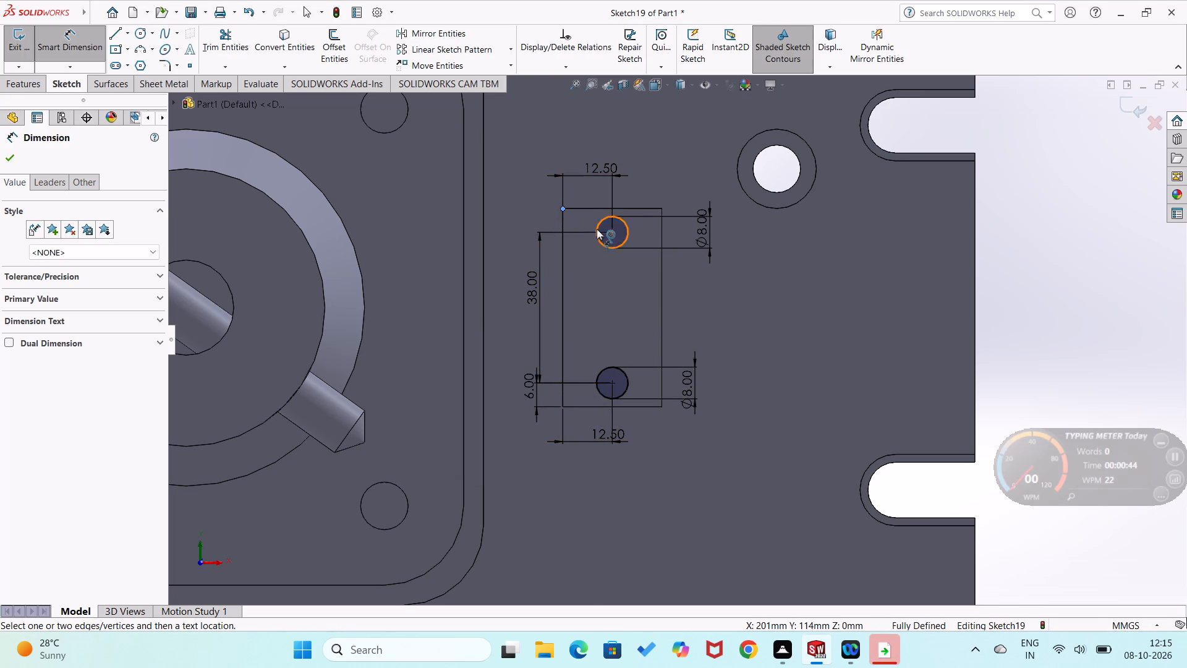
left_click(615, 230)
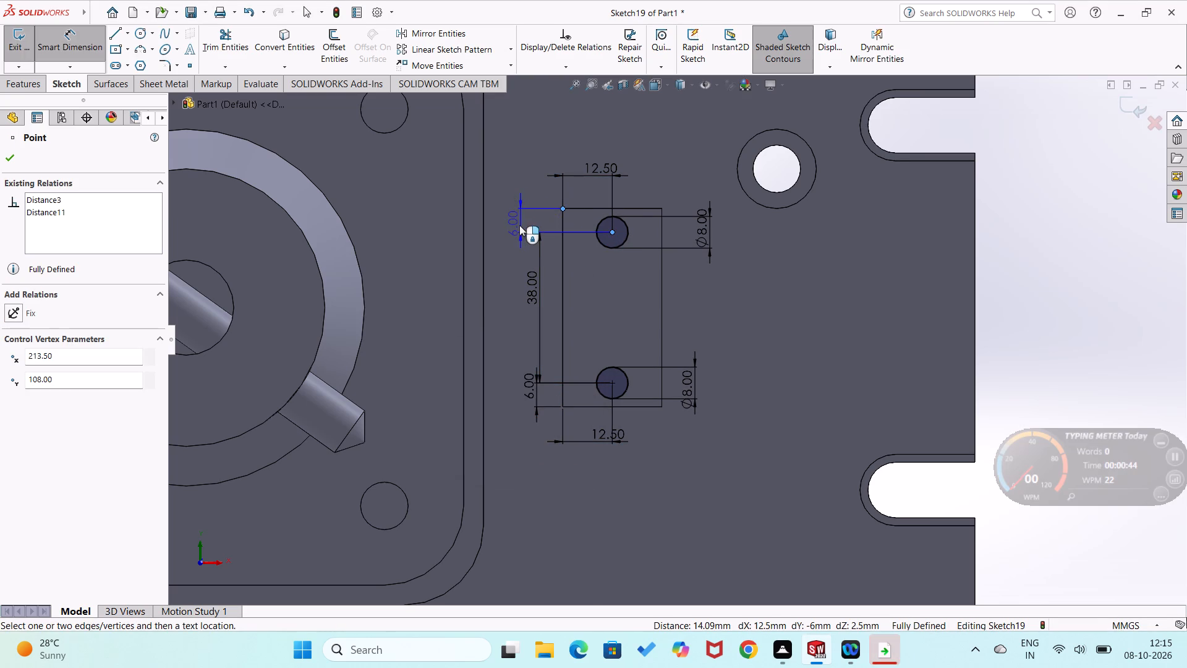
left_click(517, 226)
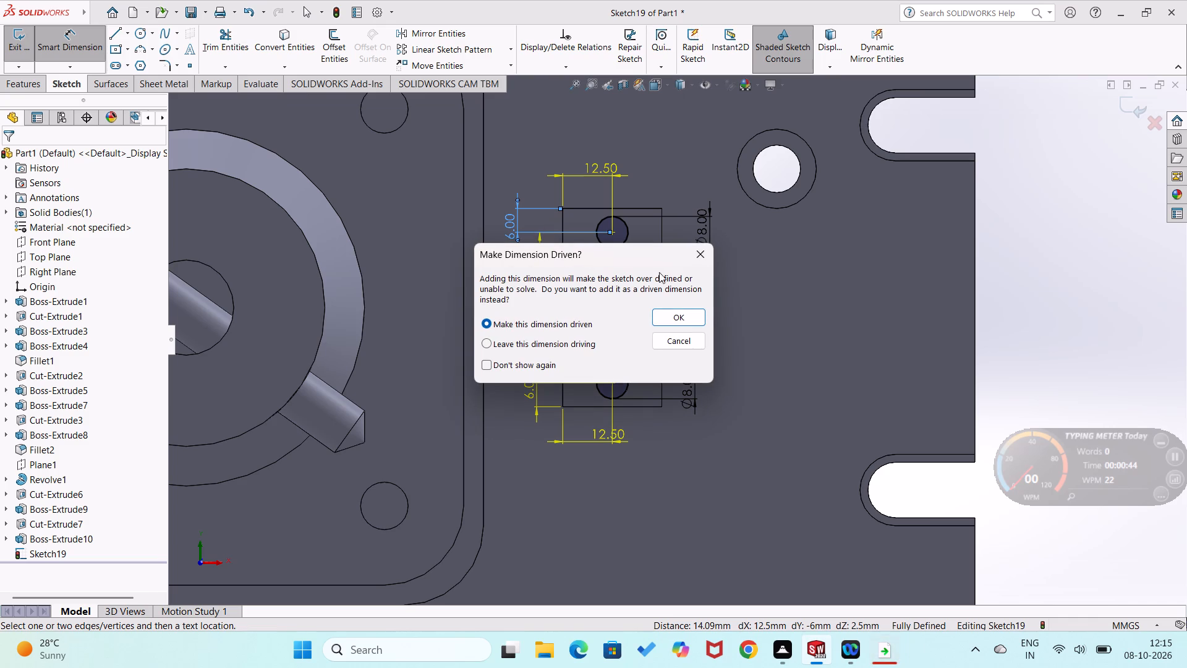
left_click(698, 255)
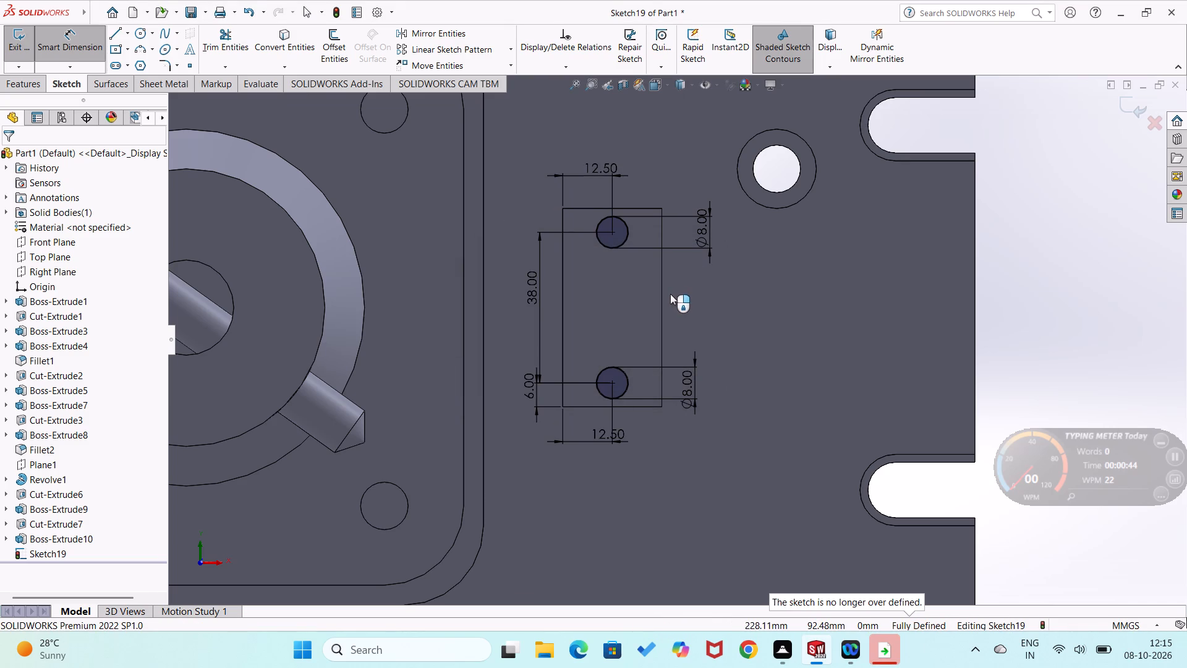
Cut-extrude the two 8 mm circles through the pad and base plate with a blind depth of 72.5 mm.
left_click(38, 80)
left_click(226, 46)
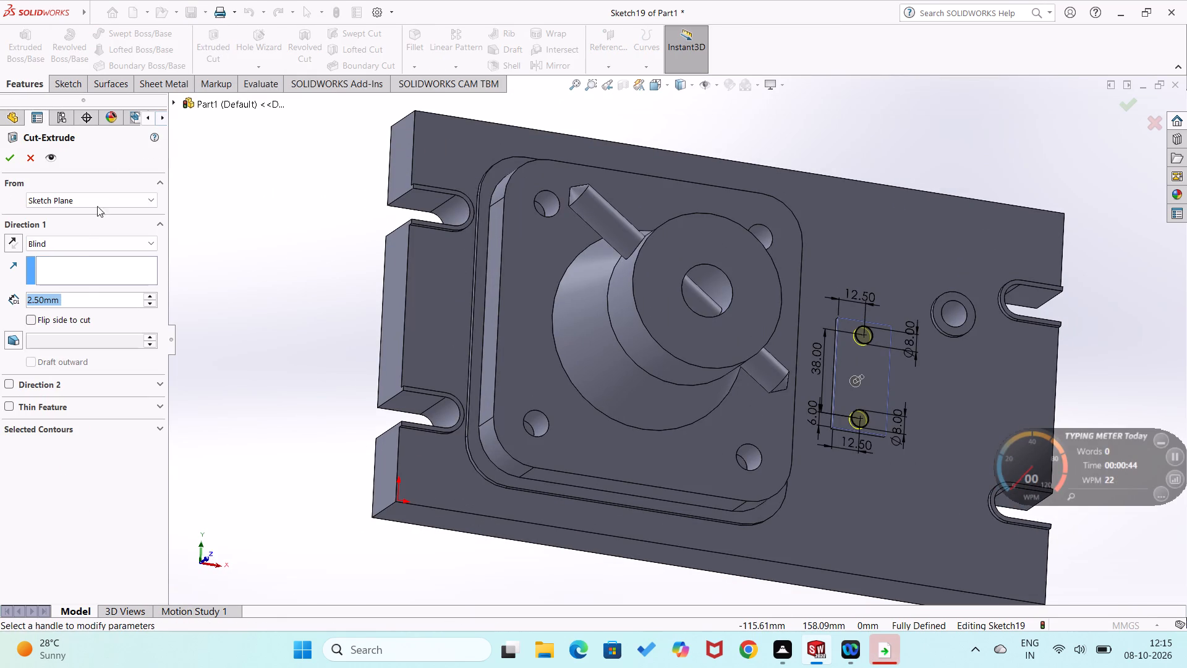
double_click(150, 297)
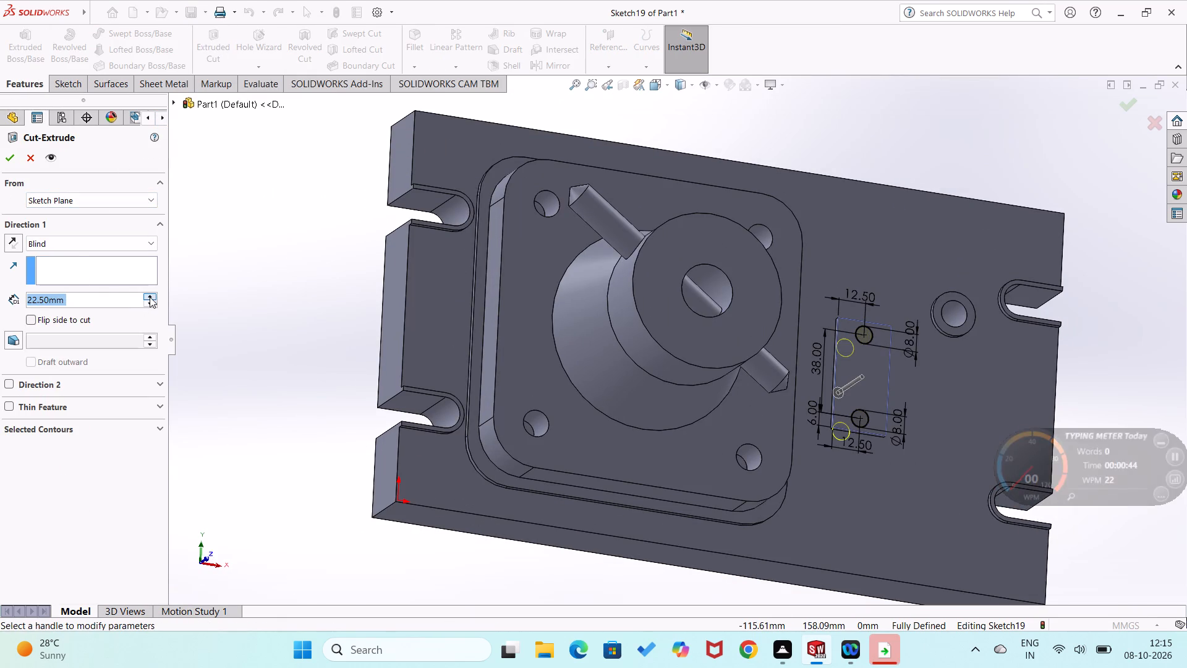
triple_click(150, 297)
double_click(150, 297)
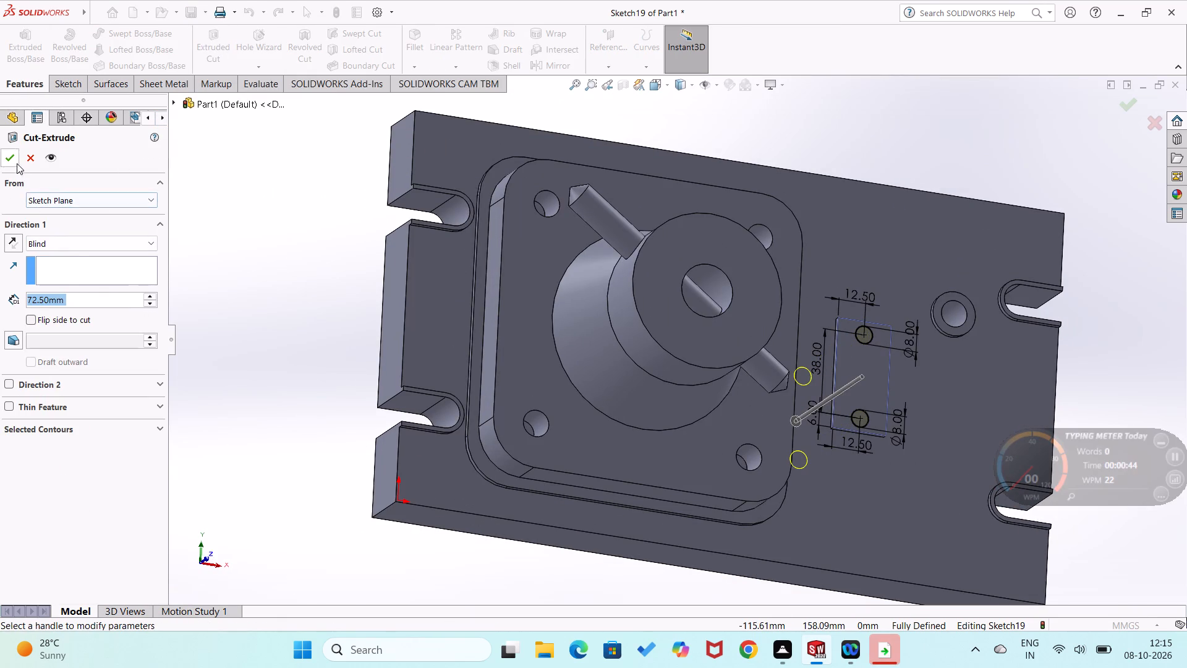
left_click(17, 161)
left_click(238, 266)
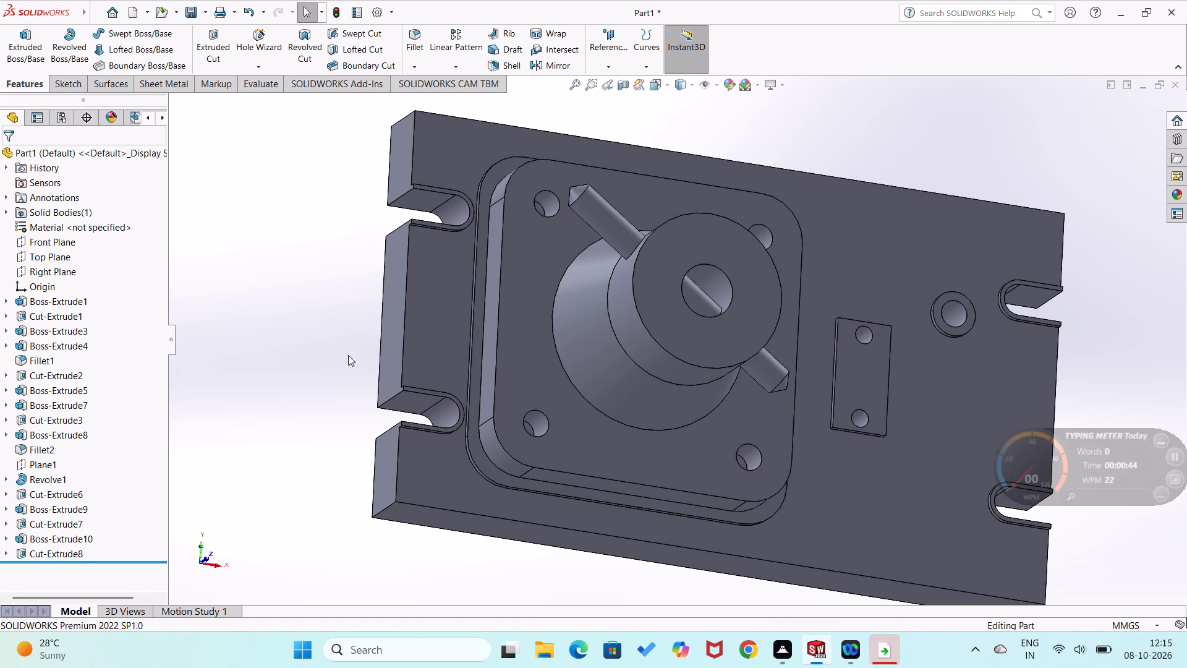
Start a 5 mm radius fillet and select the two vertical corner edges at the rectangular pad's lower end.
middle_click_drag(720, 420, 711, 431)
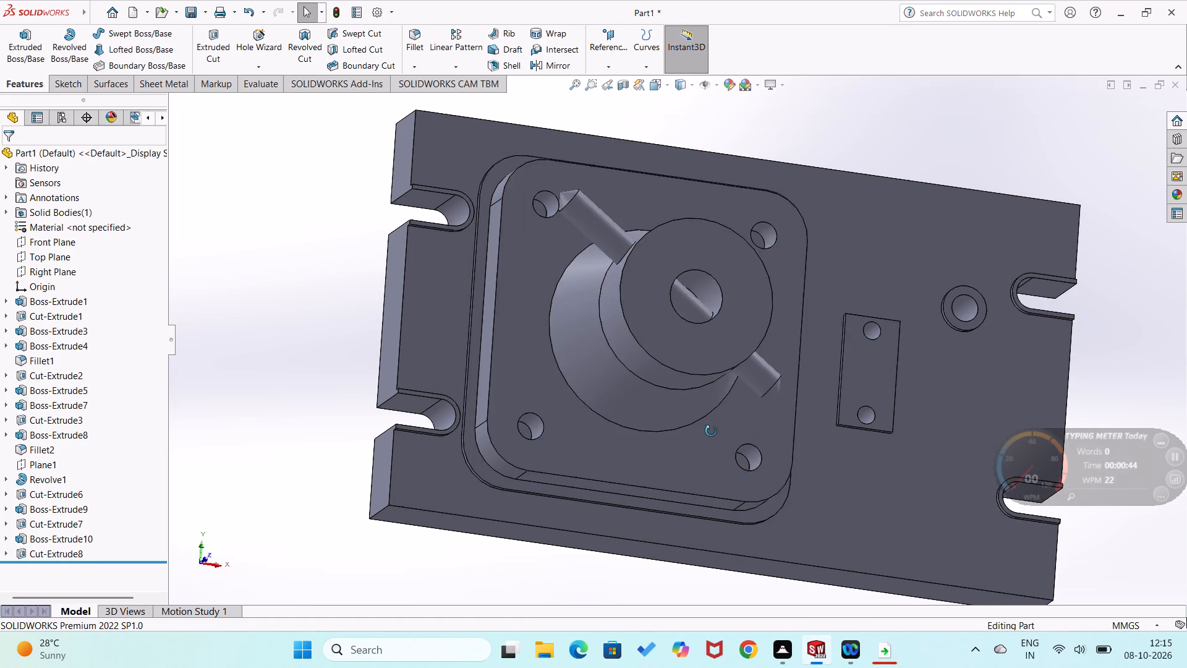
middle_click_drag(711, 431, 650, 467)
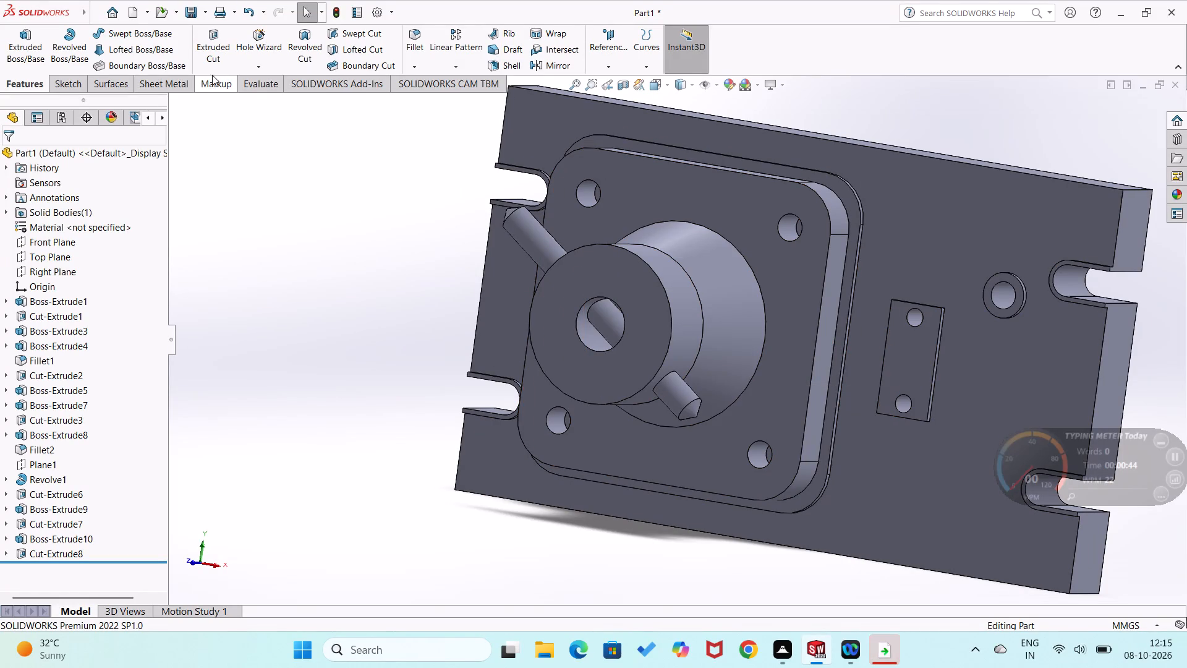
left_click(413, 66)
left_click(416, 87)
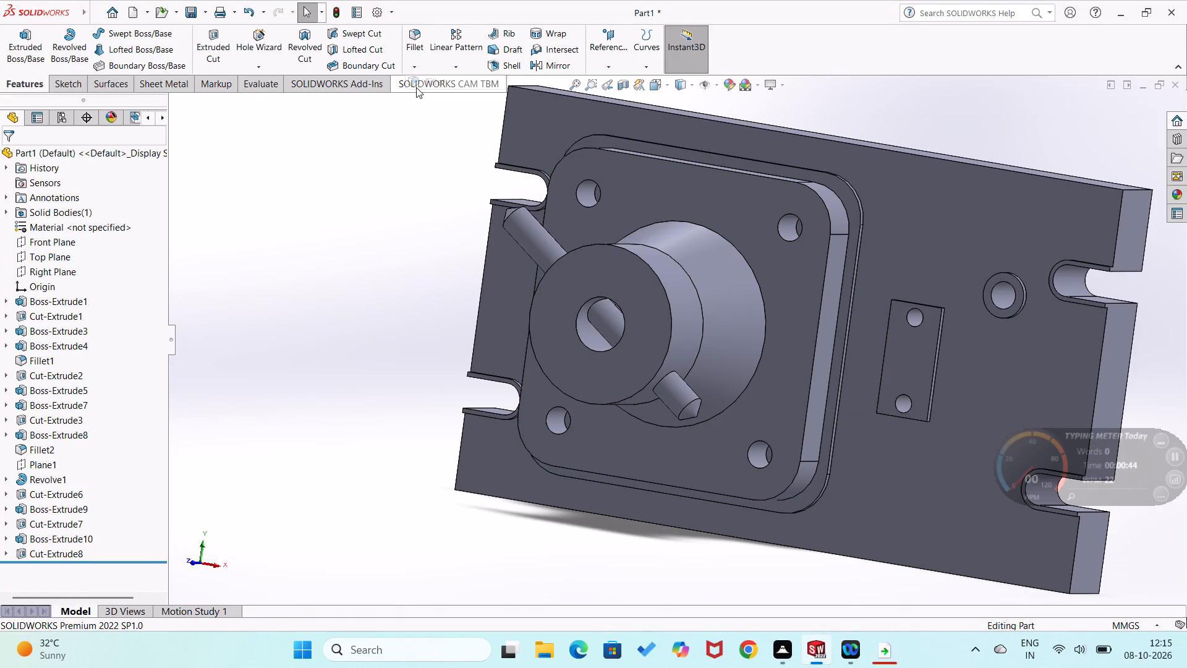
key("5")
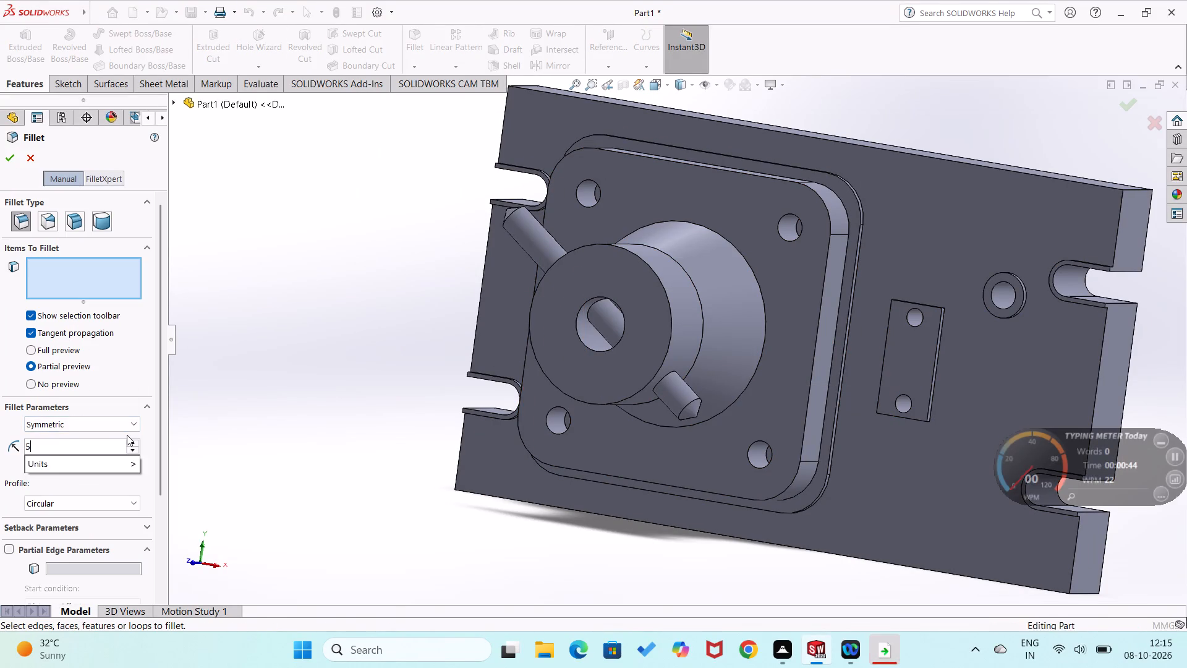
key("Return")
scroll(823, 445, "down", 2)
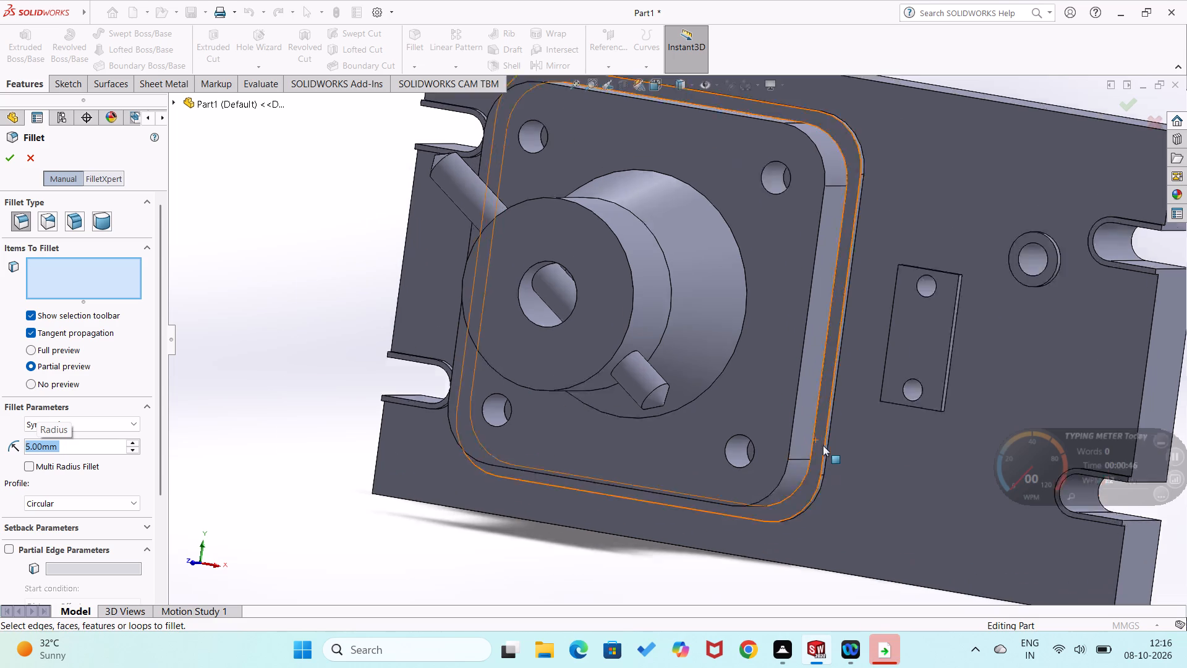
scroll(823, 445, "down", 3)
middle_click_drag(870, 408, 969, 234)
scroll(935, 336, "down", 2)
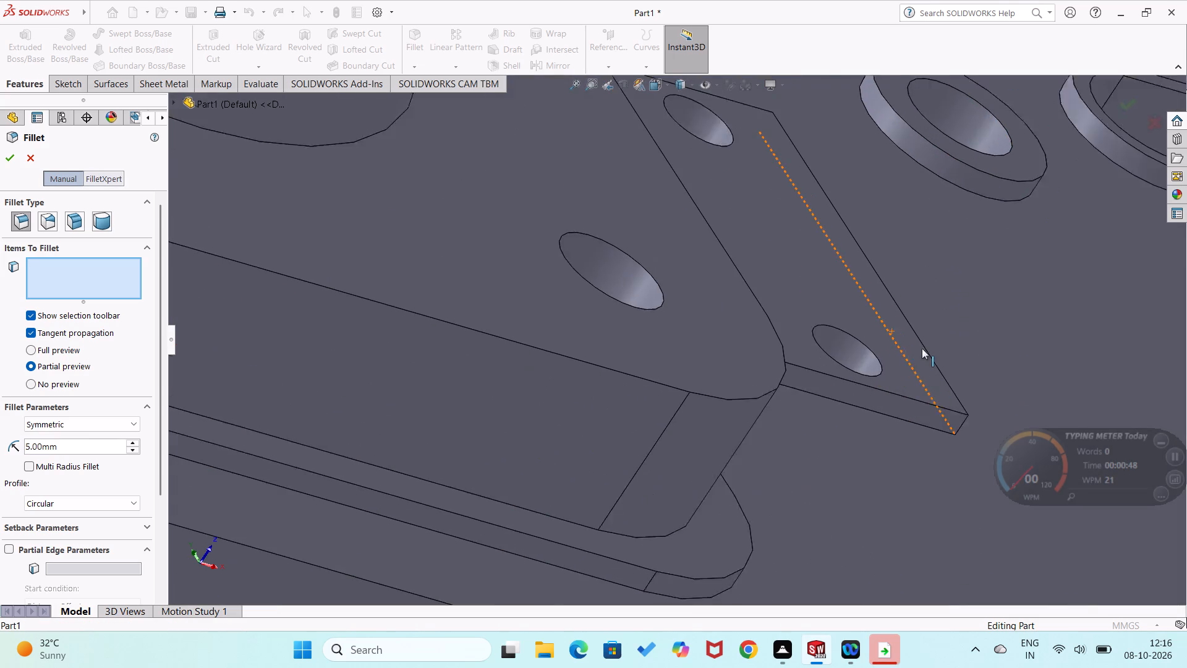
scroll(922, 348, "down", 2)
middle_click_drag(817, 452, 770, 458)
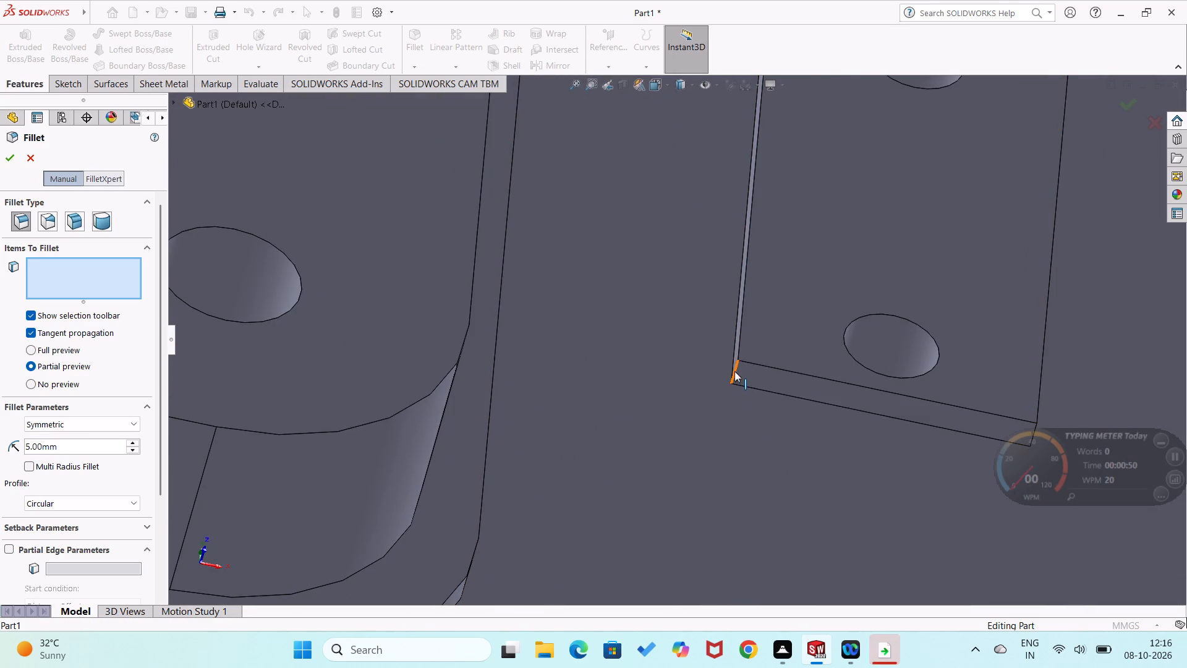
left_click(734, 371)
middle_click_drag(833, 437, 765, 394)
scroll(843, 448, "up", 2)
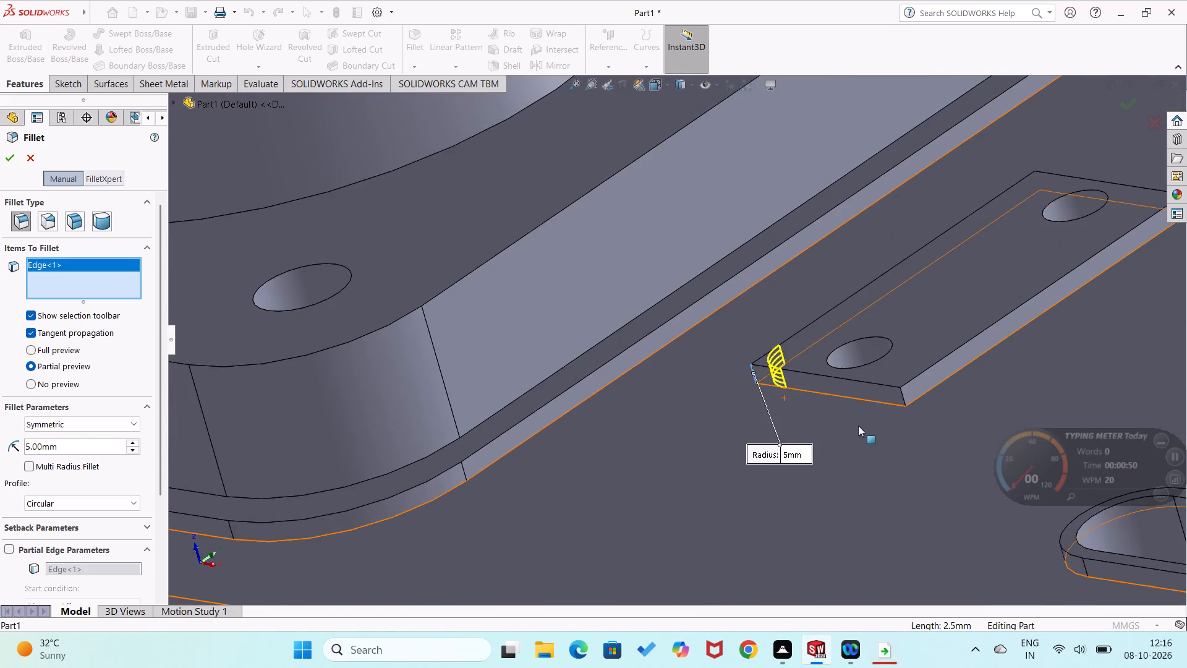
scroll(864, 429, "down", 5)
left_click(893, 321)
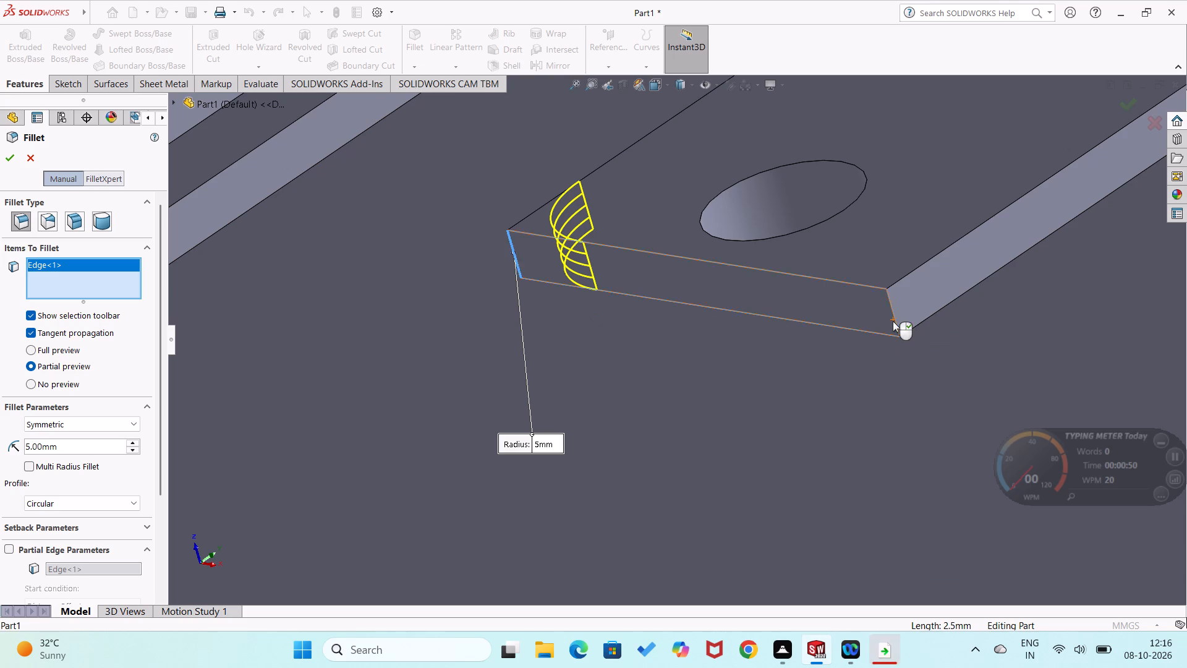
right_click(64, 277)
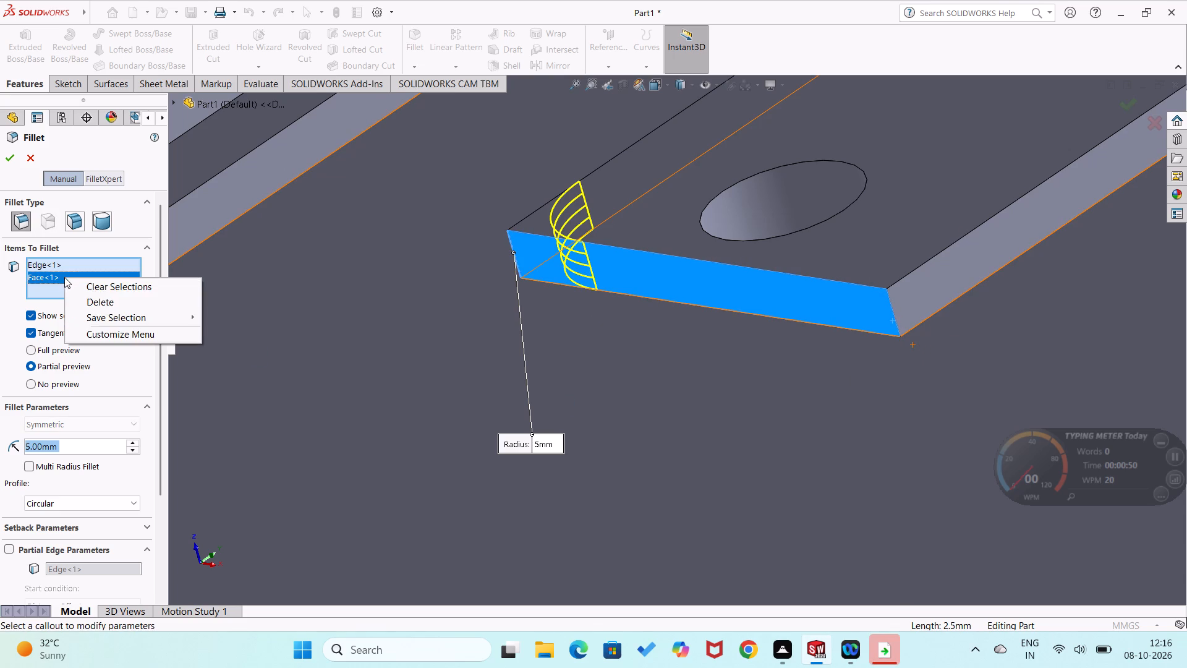
left_click(88, 301)
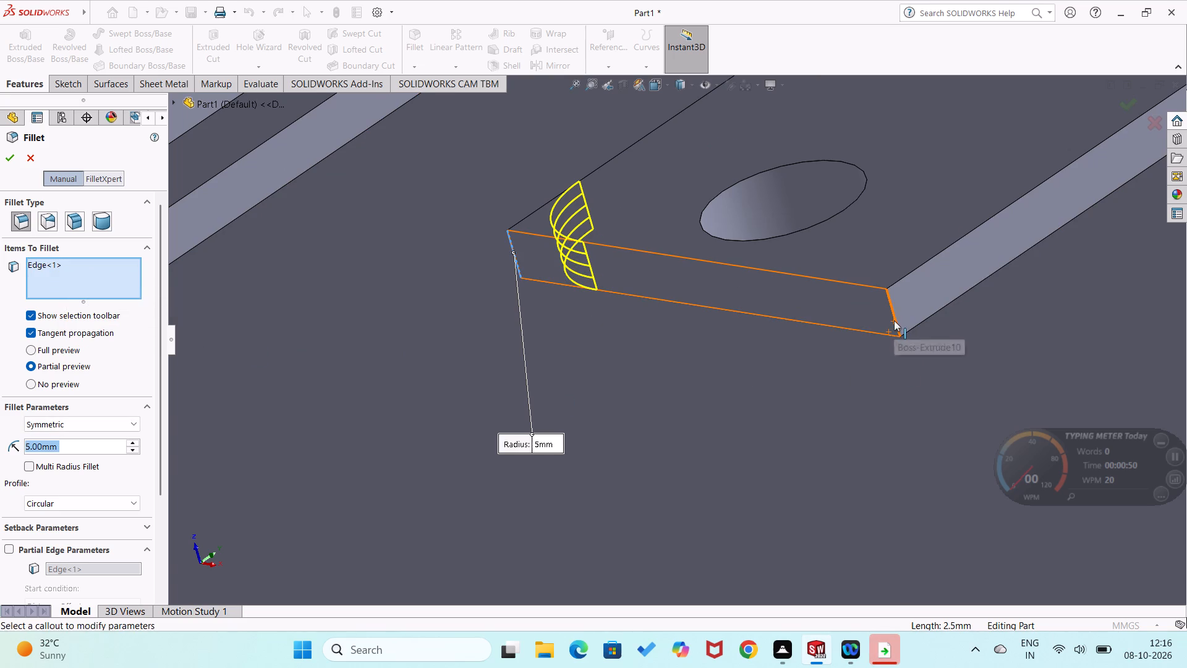
left_click(894, 320)
Add the two vertical corner edges at the rectangular pad's upper end to the selection and apply the 5 mm fillet.
scroll(942, 368, "up", 4)
scroll(1015, 242, "up", 2)
middle_click_drag(1006, 213, 979, 265)
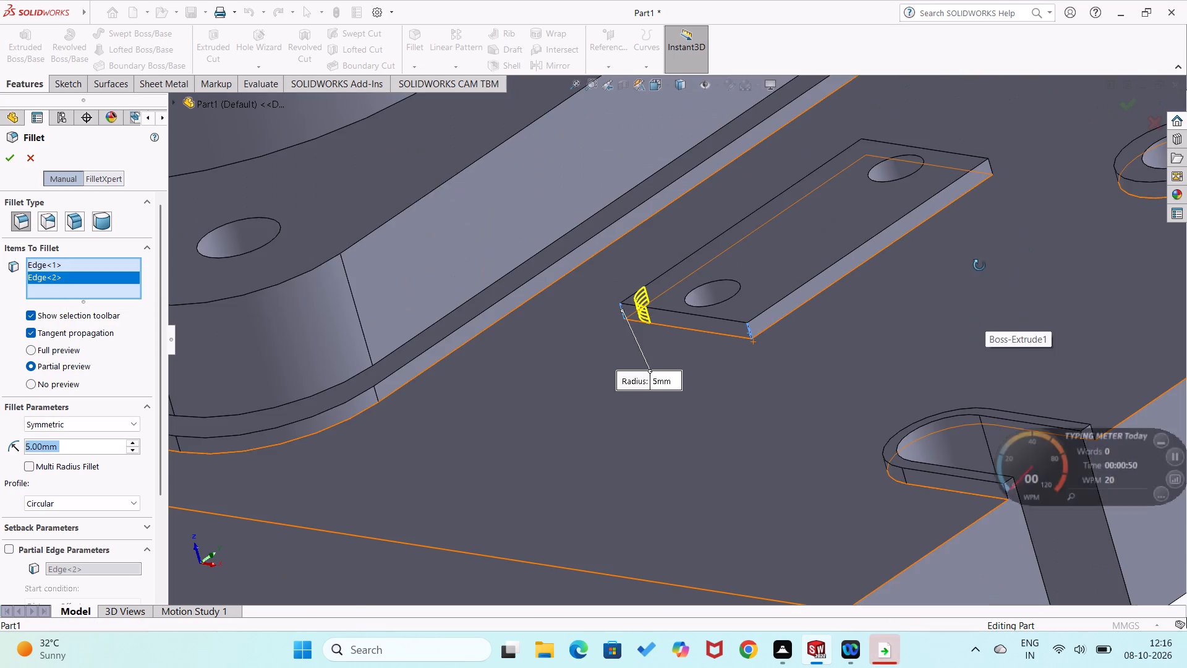
middle_click_drag(979, 265, 893, 417)
scroll(885, 330, "up", 4)
scroll(887, 179, "down", 2)
middle_click_drag(883, 224, 893, 262)
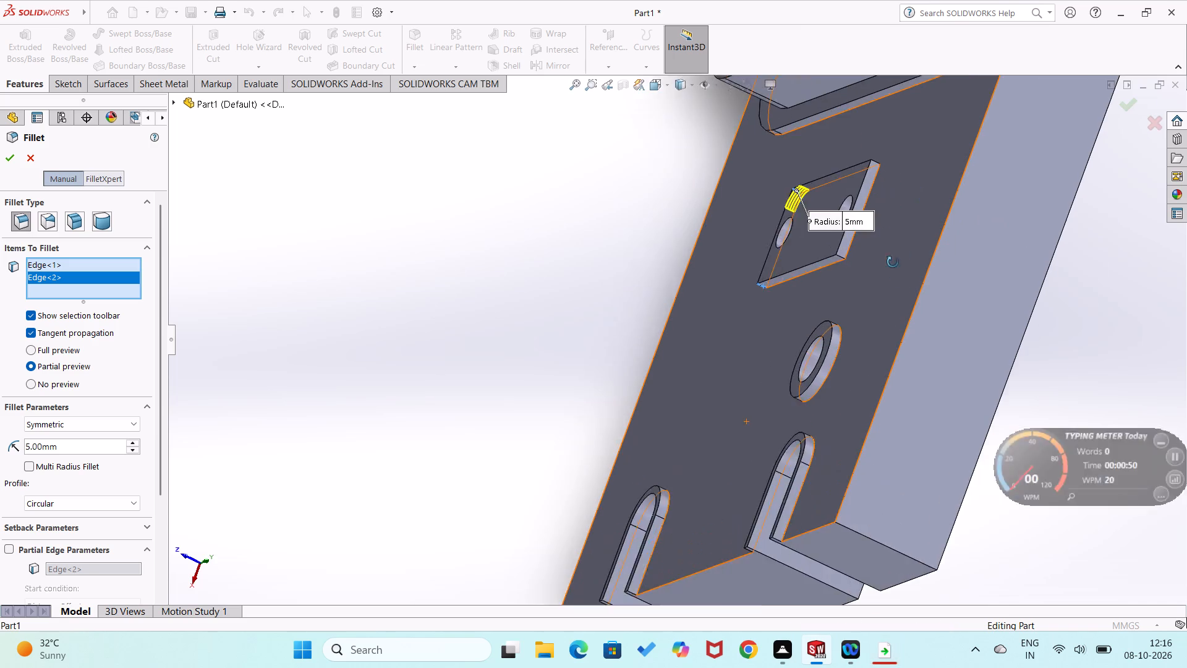
middle_click_drag(893, 262, 898, 353)
scroll(864, 292, "up", 3)
scroll(815, 226, "down", 5)
scroll(721, 263, "down", 2)
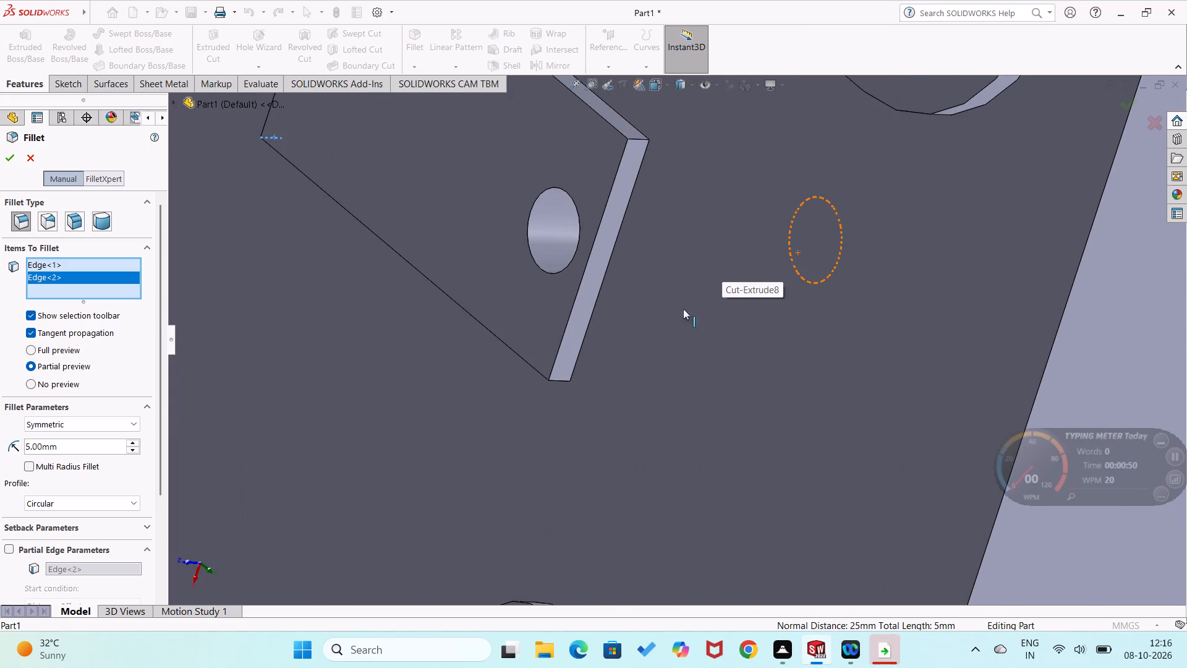
middle_click_drag(602, 387, 631, 262)
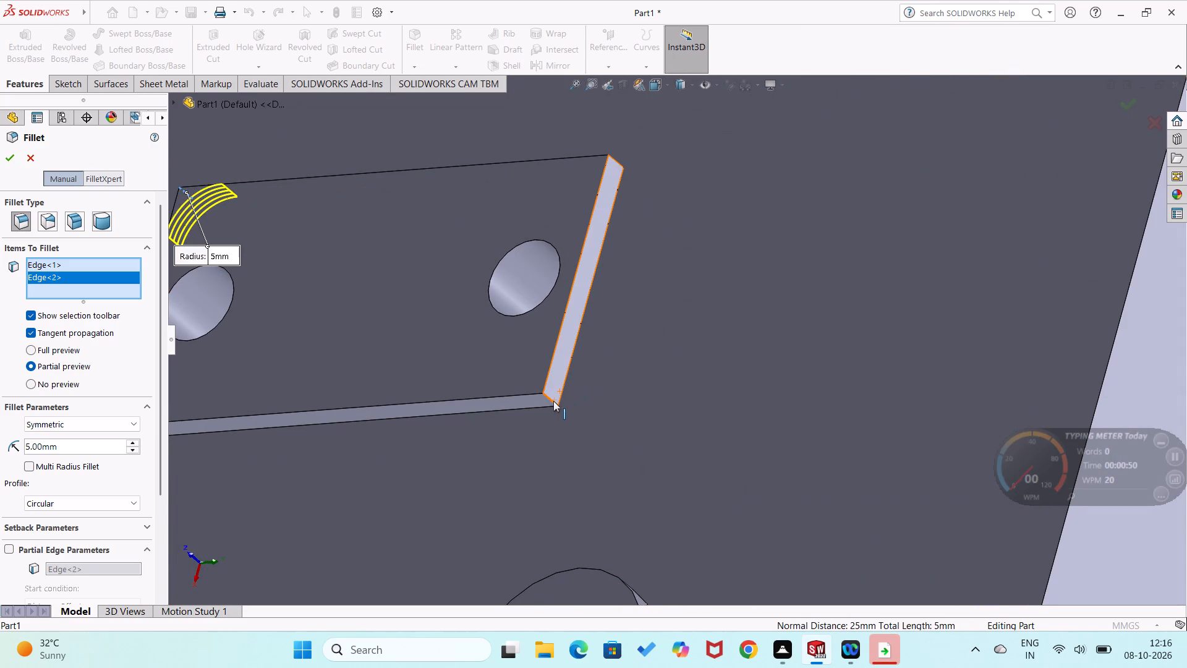
left_click(553, 401)
middle_click_drag(649, 247, 619, 423)
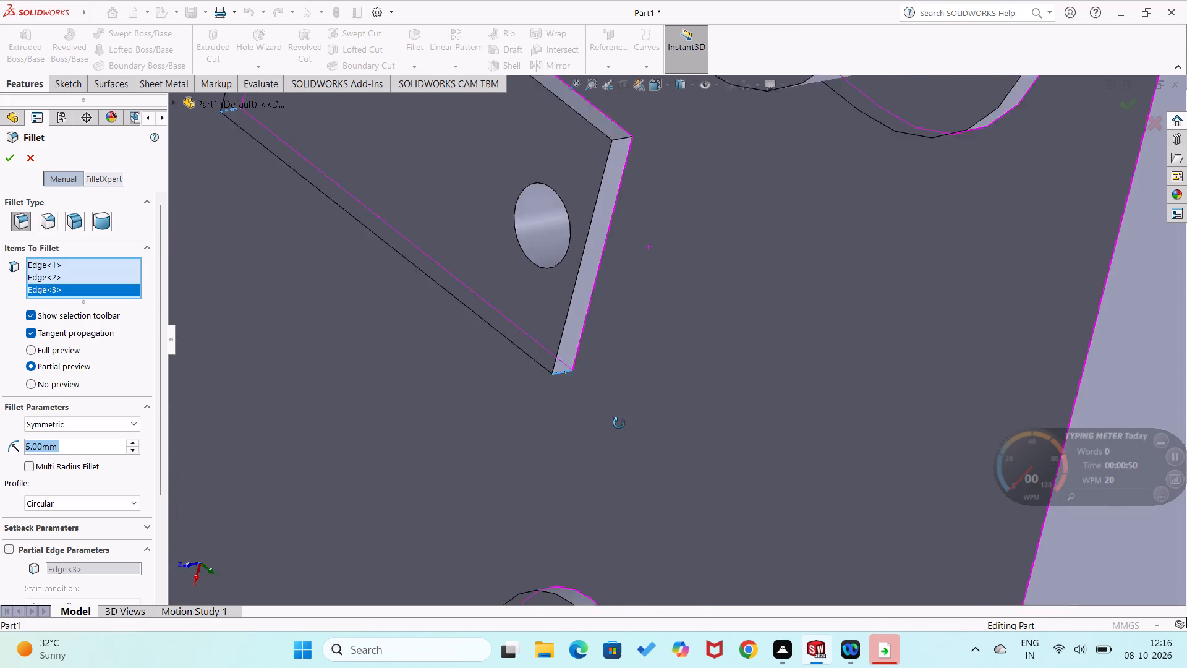
middle_click_drag(619, 423, 600, 478)
middle_click_drag(540, 366, 600, 293)
scroll(737, 296, "up", 1)
middle_click_drag(751, 285, 849, 197)
scroll(837, 205, "down", 3)
scroll(787, 225, "up", 2)
scroll(798, 173, "up", 1)
middle_click_drag(796, 166, 802, 186)
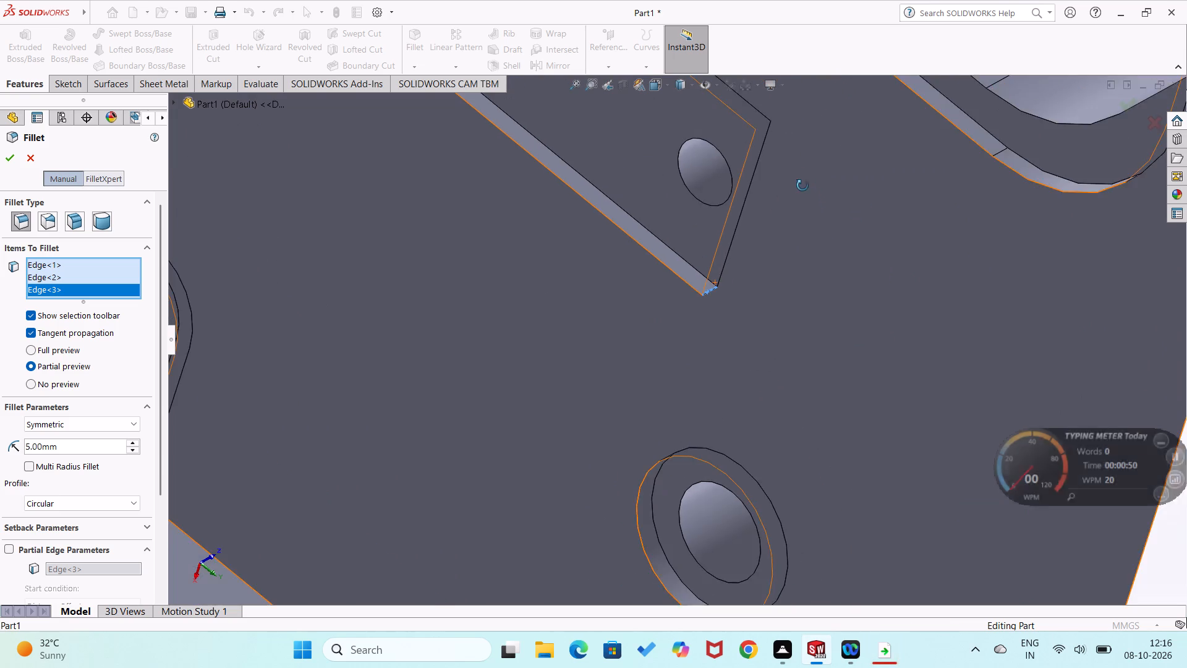
middle_click_drag(802, 186, 731, 369)
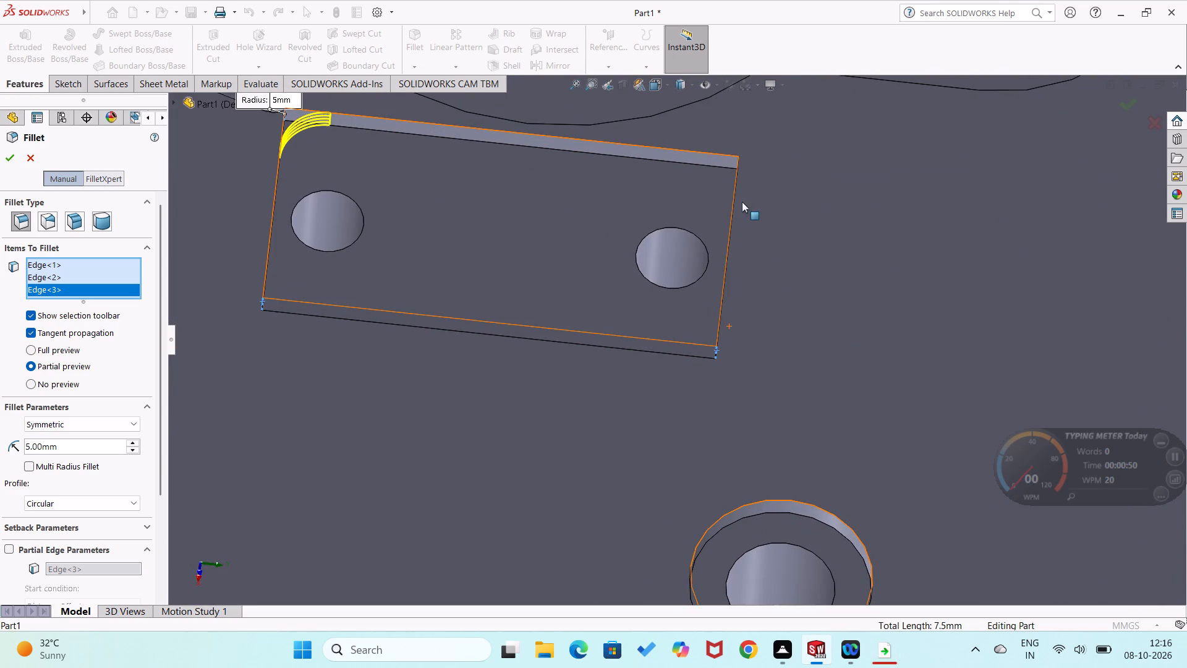
left_click(739, 166)
left_click(14, 158)
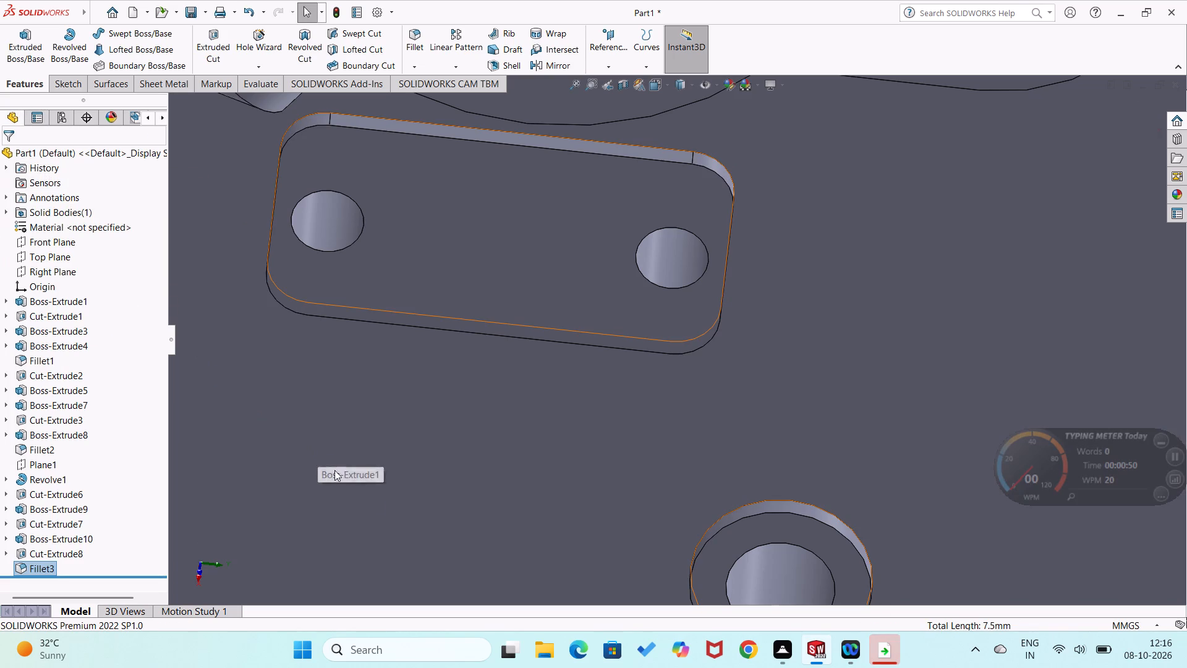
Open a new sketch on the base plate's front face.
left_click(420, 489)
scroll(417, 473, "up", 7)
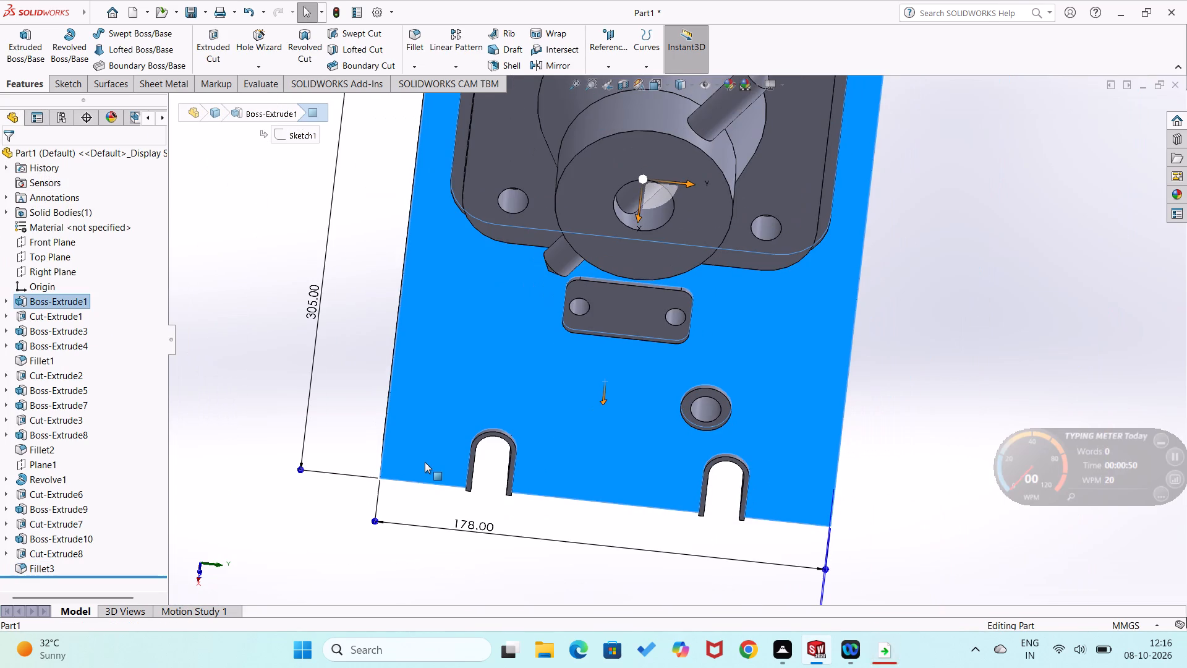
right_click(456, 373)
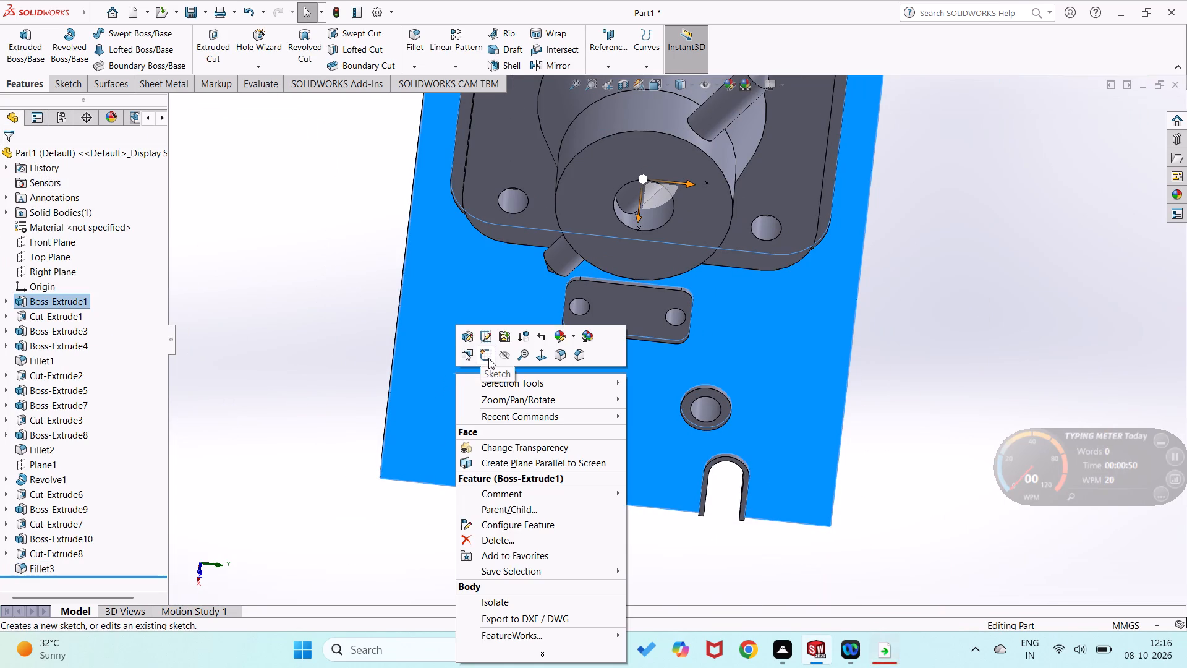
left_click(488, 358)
Examine the whole part from the isometric view and from several rotated angles.
left_click(285, 382)
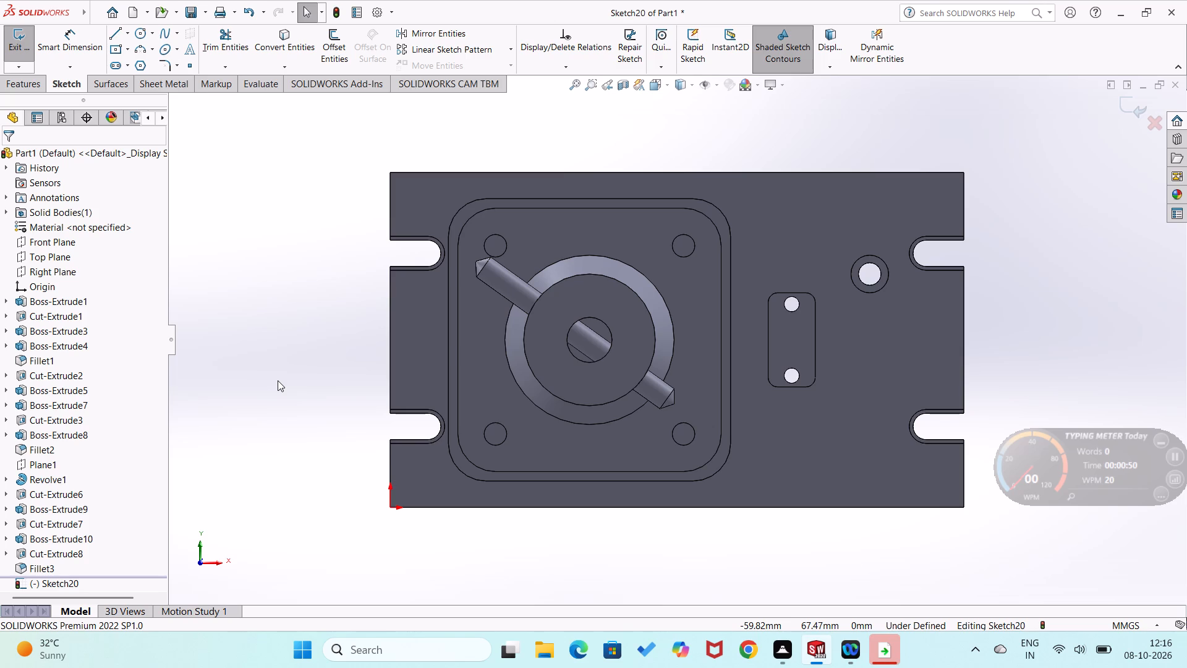
middle_click_drag(326, 481, 338, 325)
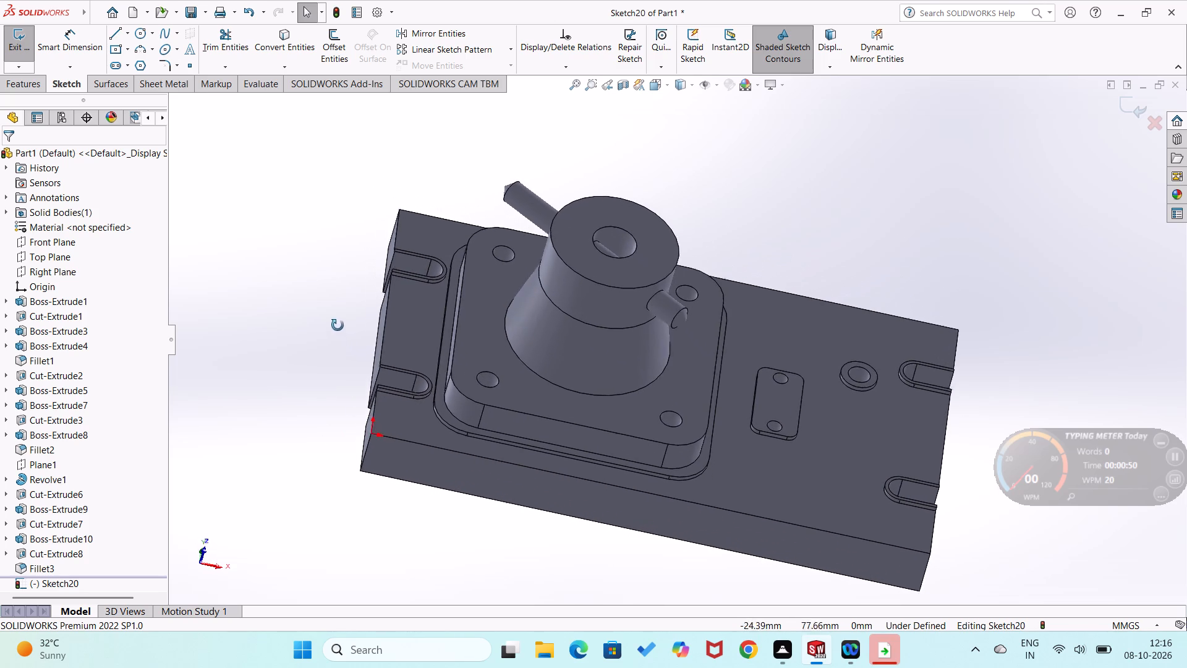
middle_click_drag(338, 325, 337, 324)
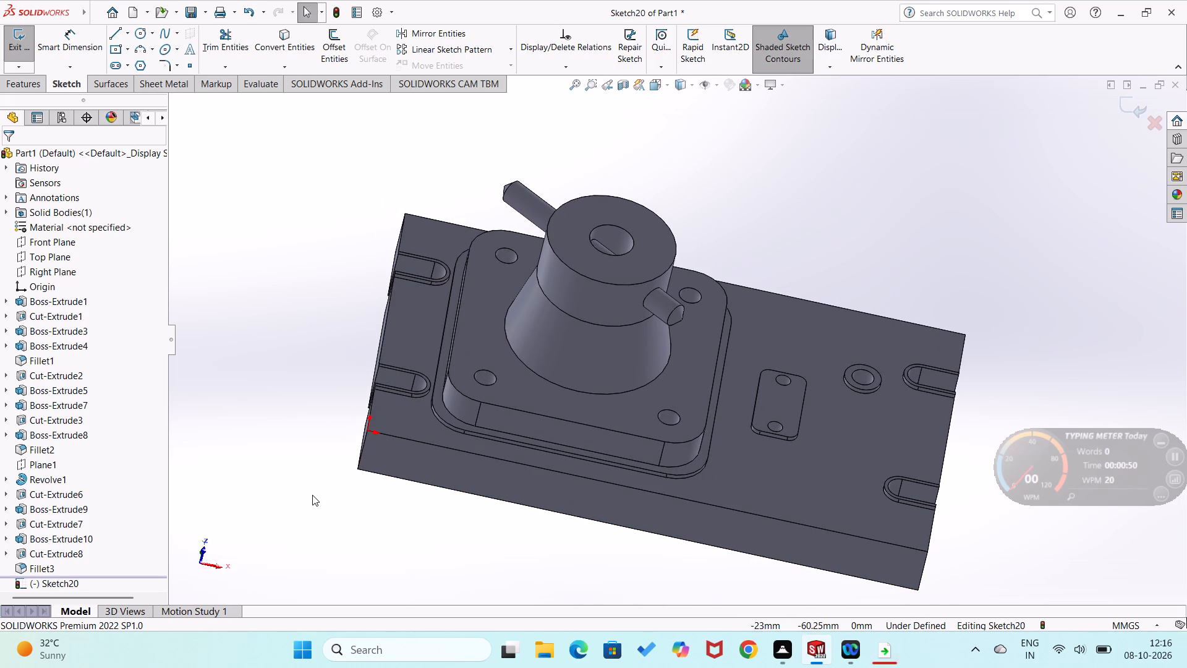
key("ctrl+7")
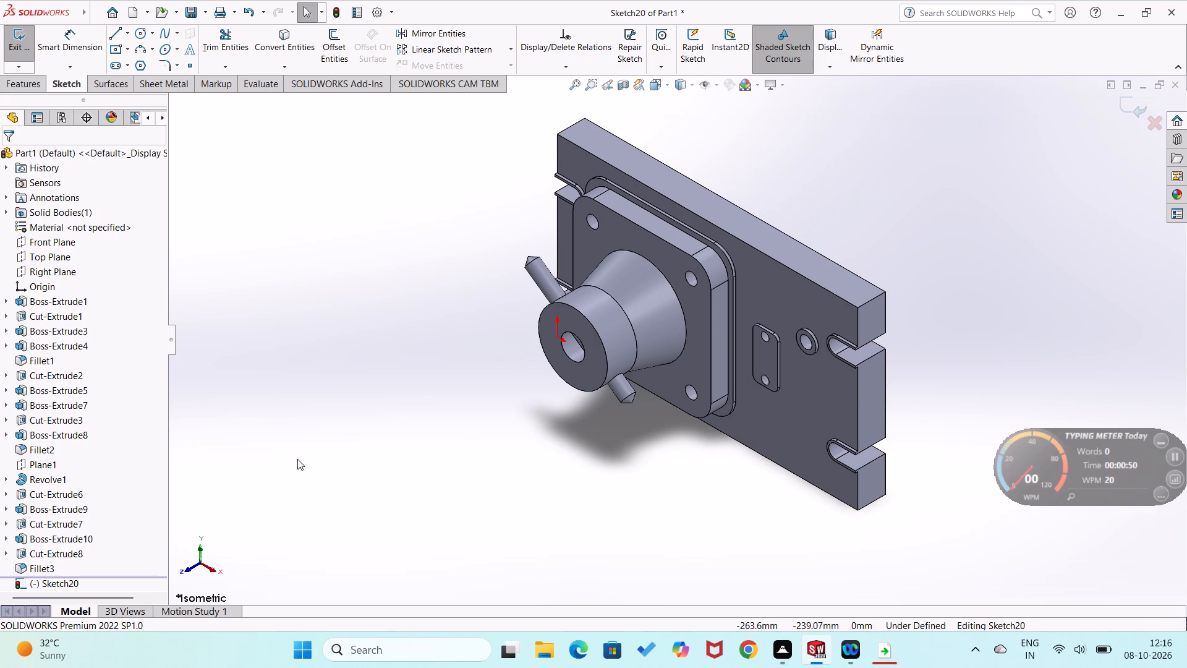
left_click(297, 459)
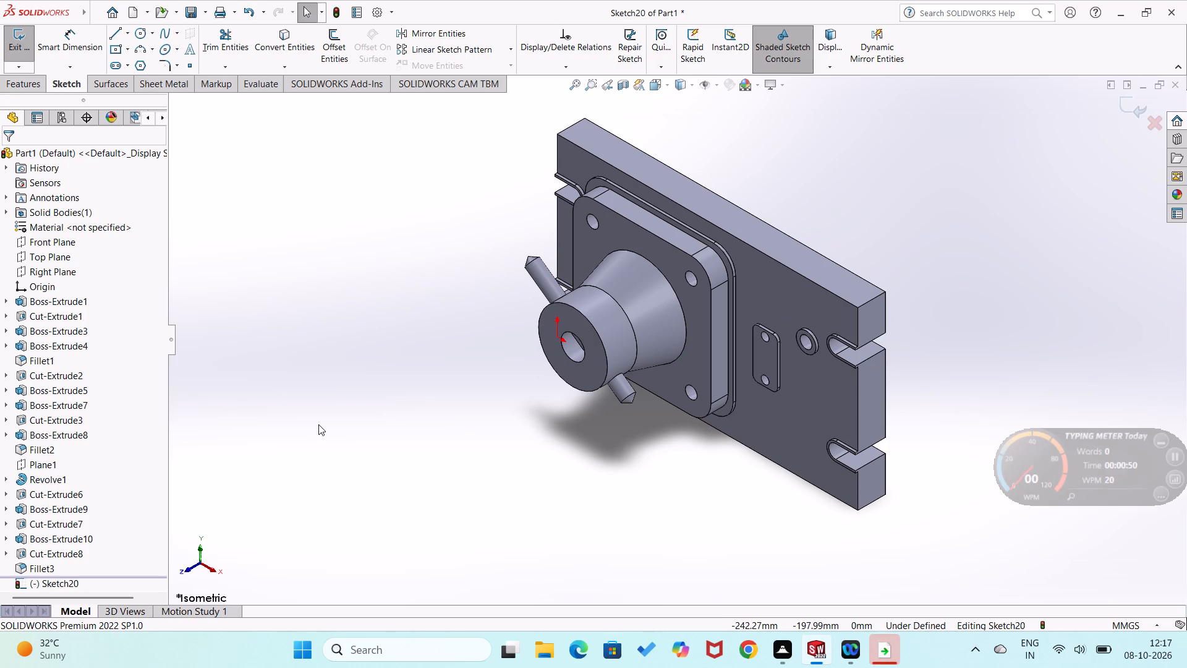
middle_click_drag(458, 539, 508, 507)
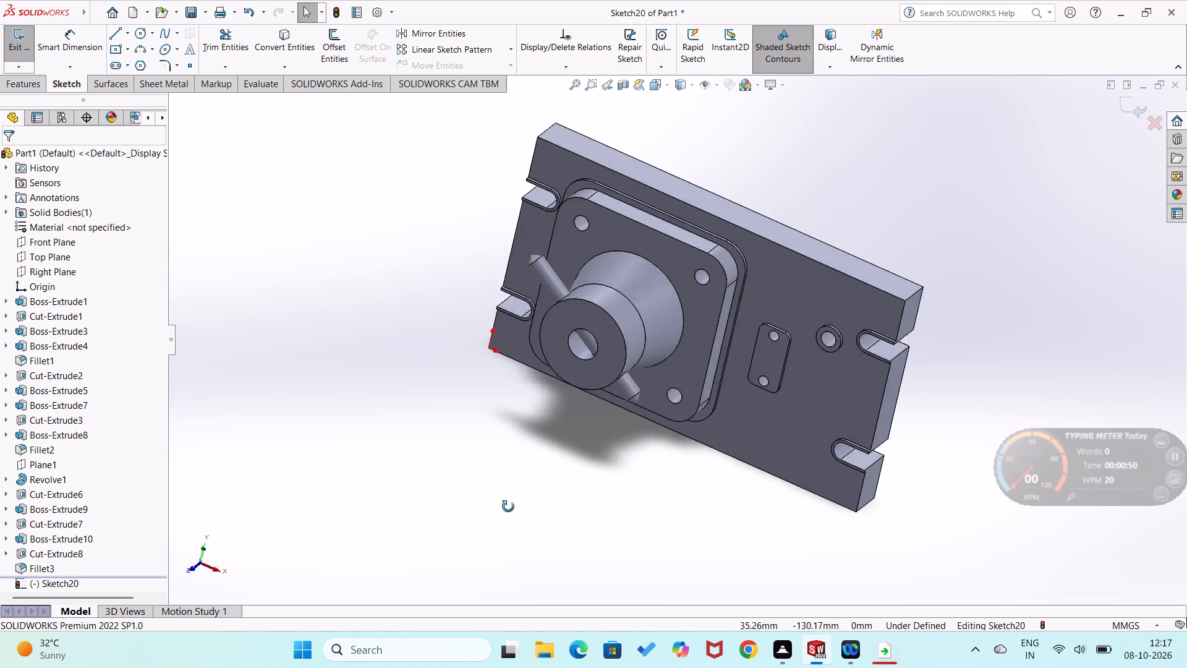
middle_click_drag(508, 507, 554, 359)
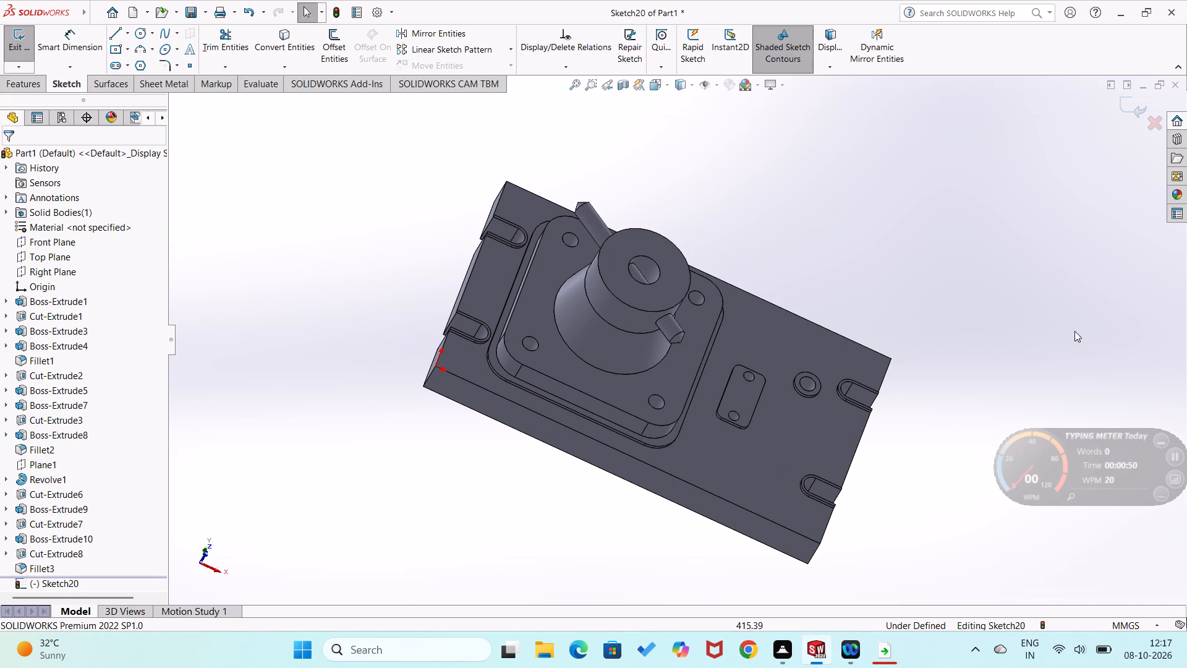
Close the part document without saving its changes.
left_click(1175, 82)
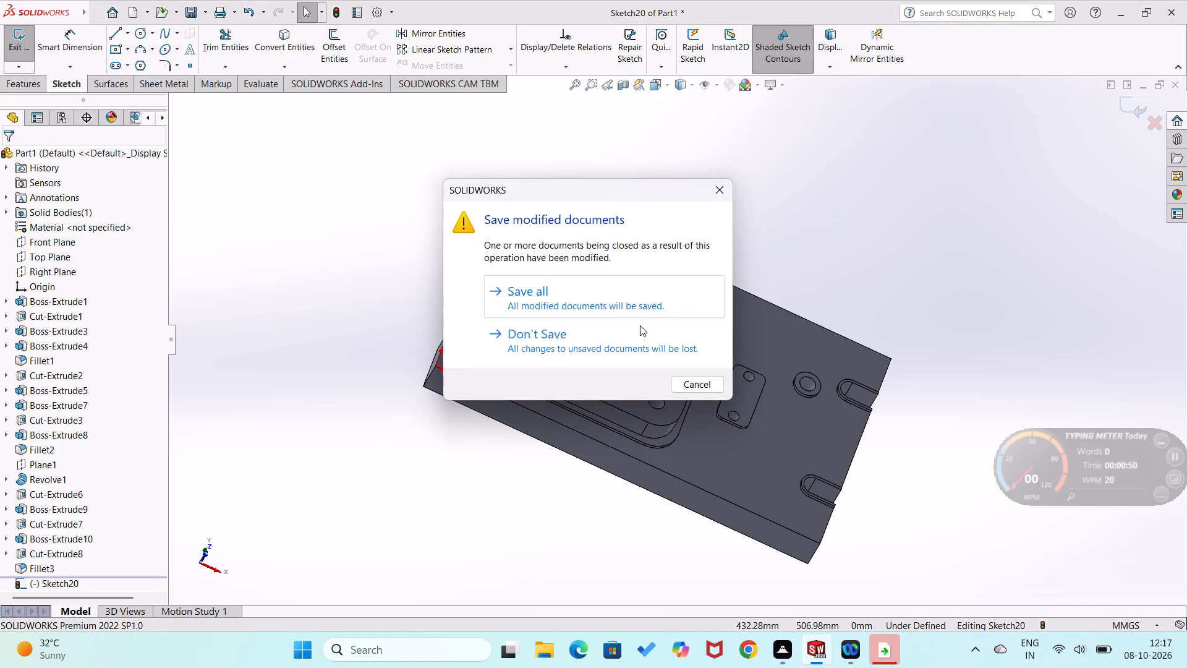
left_click(628, 335)
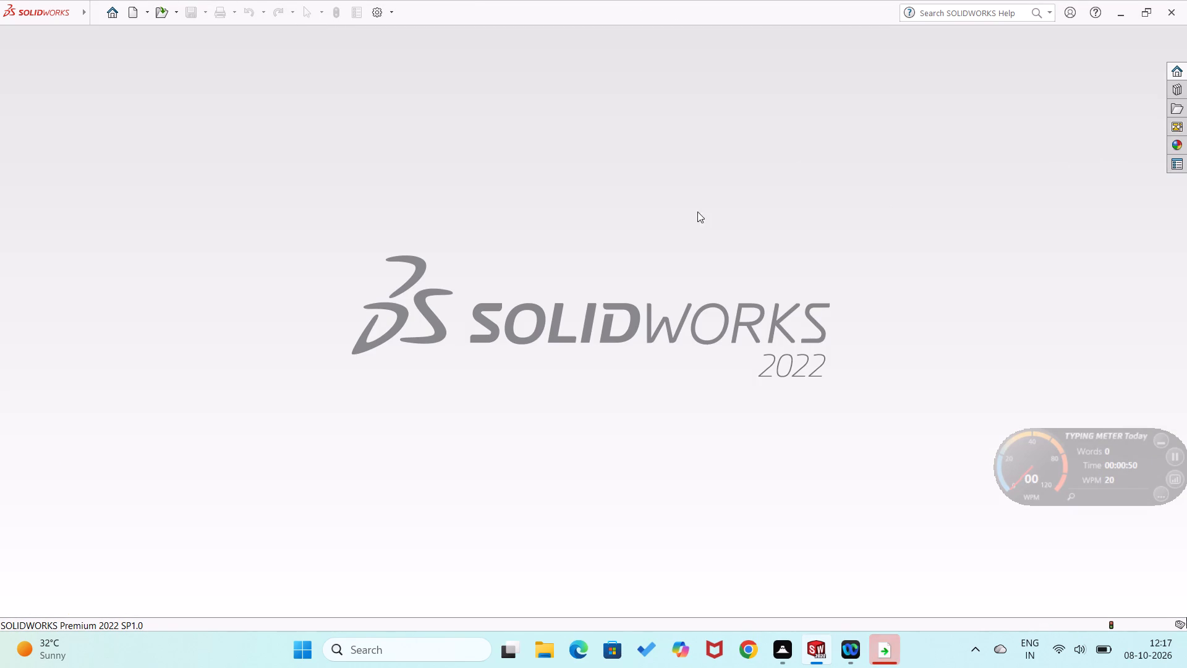
Create a new part document.
left_click(55, 53)
left_click(119, 9)
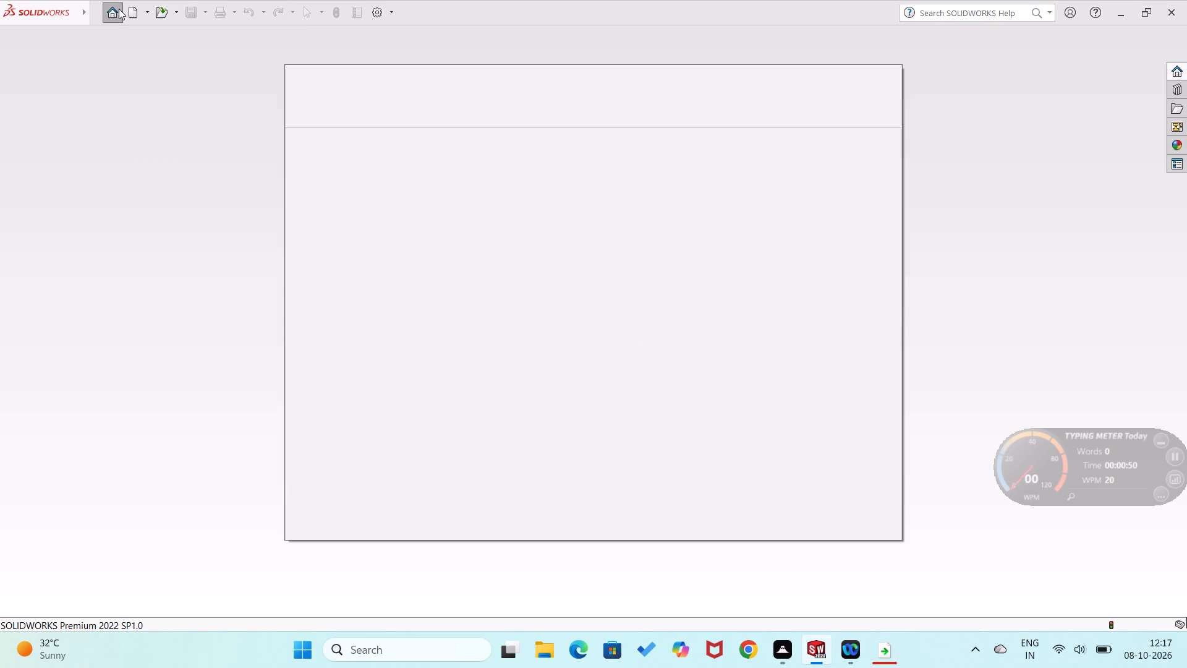
left_click(304, 179)
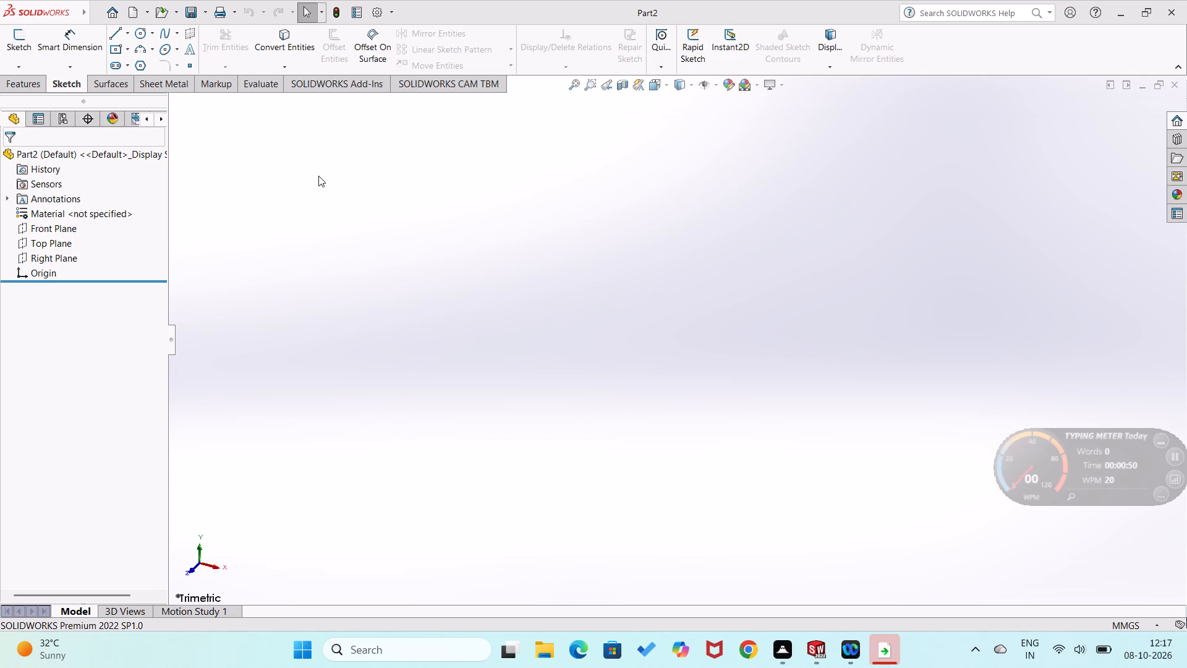
Sketch a circle of about 36 mm radius on the Front Plane, centred on the origin.
right_click(67, 232)
left_click(73, 218)
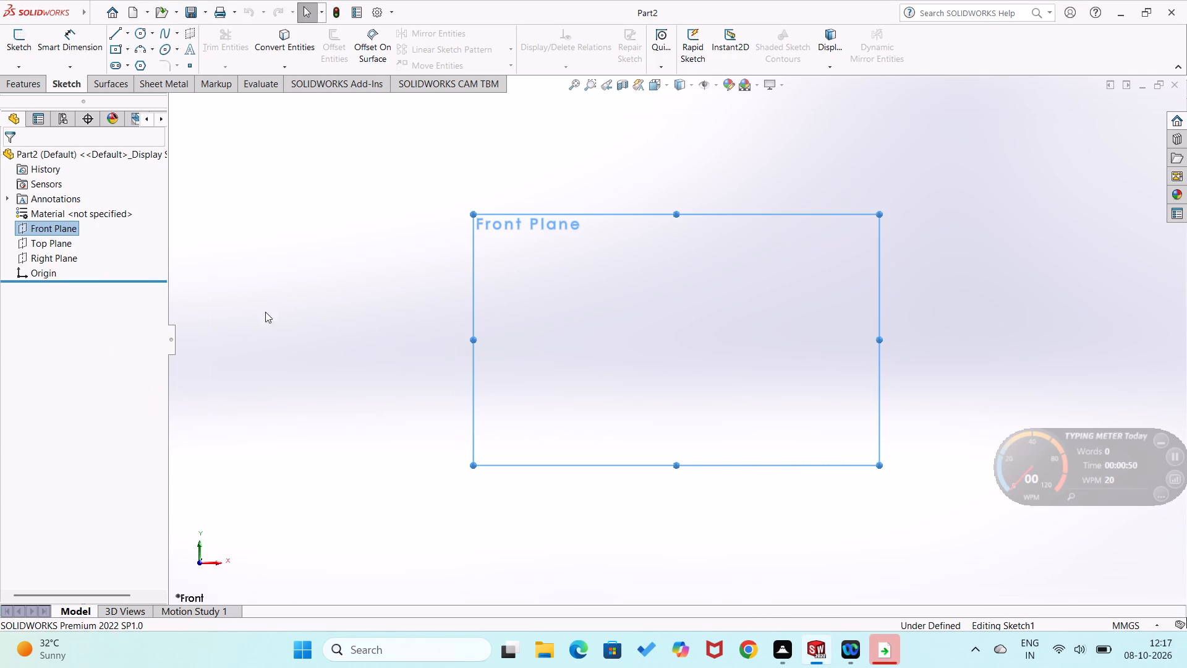
right_click_drag(281, 322, 490, 343)
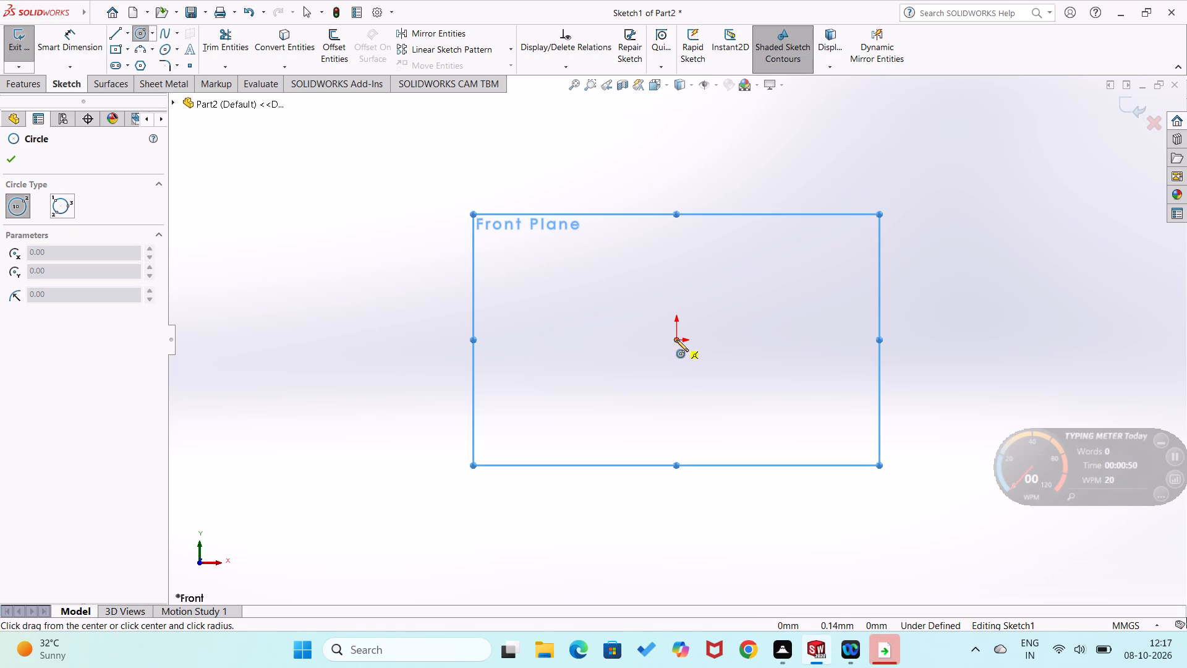
left_click(676, 340)
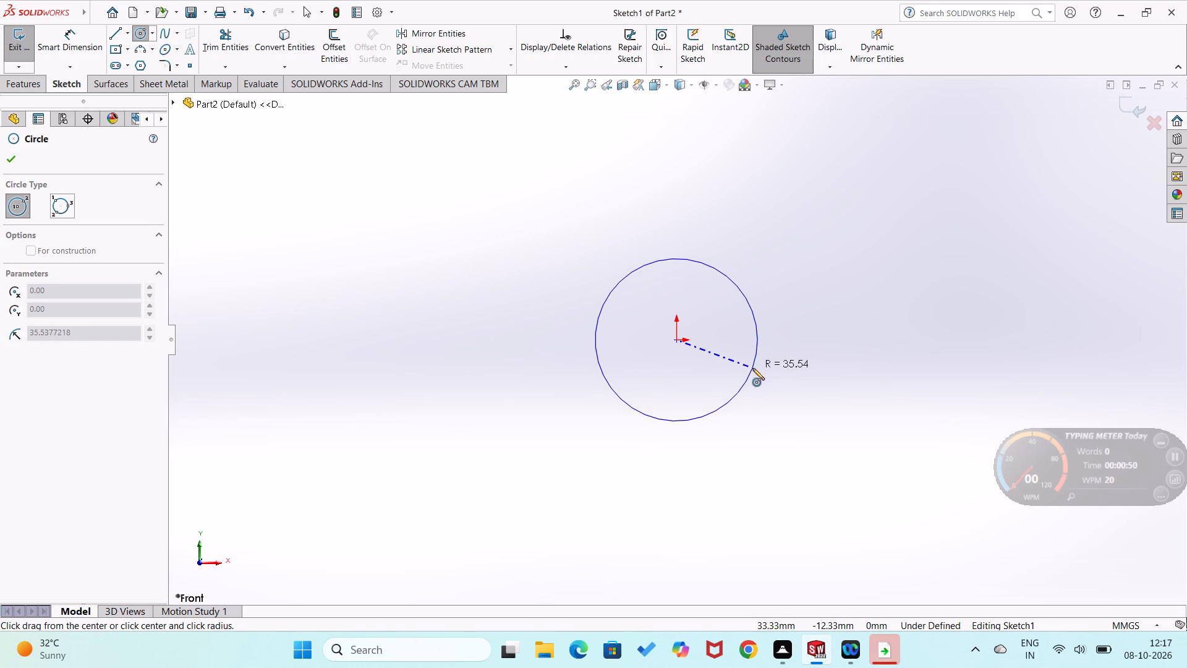
left_click(753, 368)
Dimension the circle's diameter as 100 mm.
right_click_drag(835, 455, 884, 395)
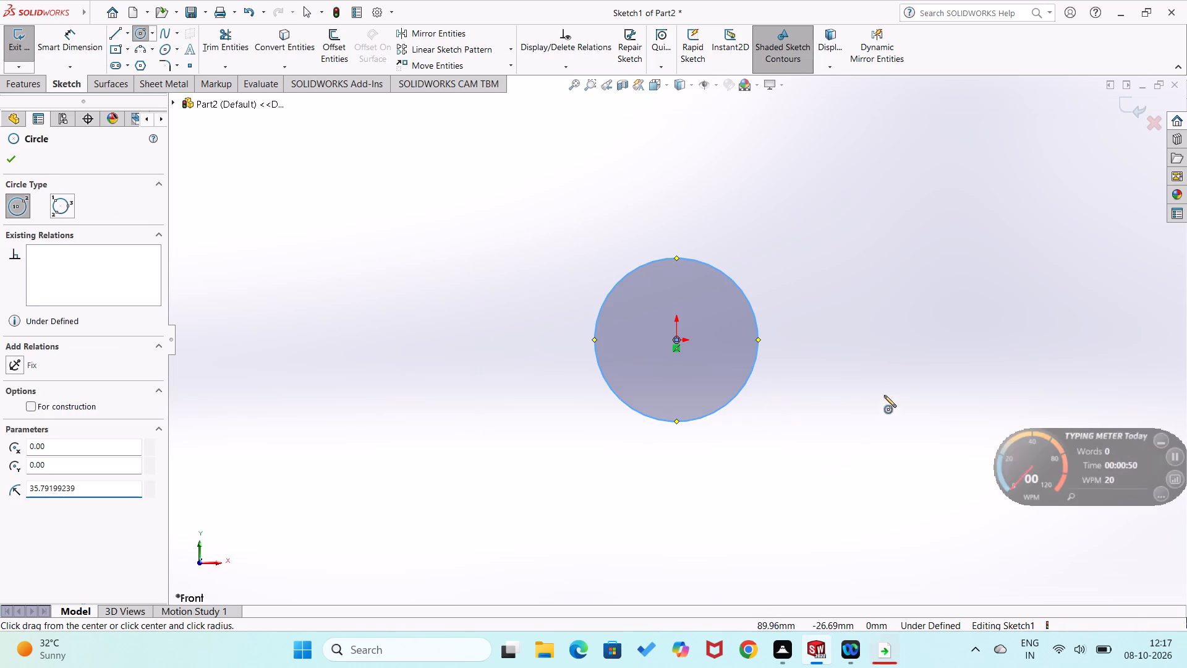
right_click_drag(884, 395, 891, 361)
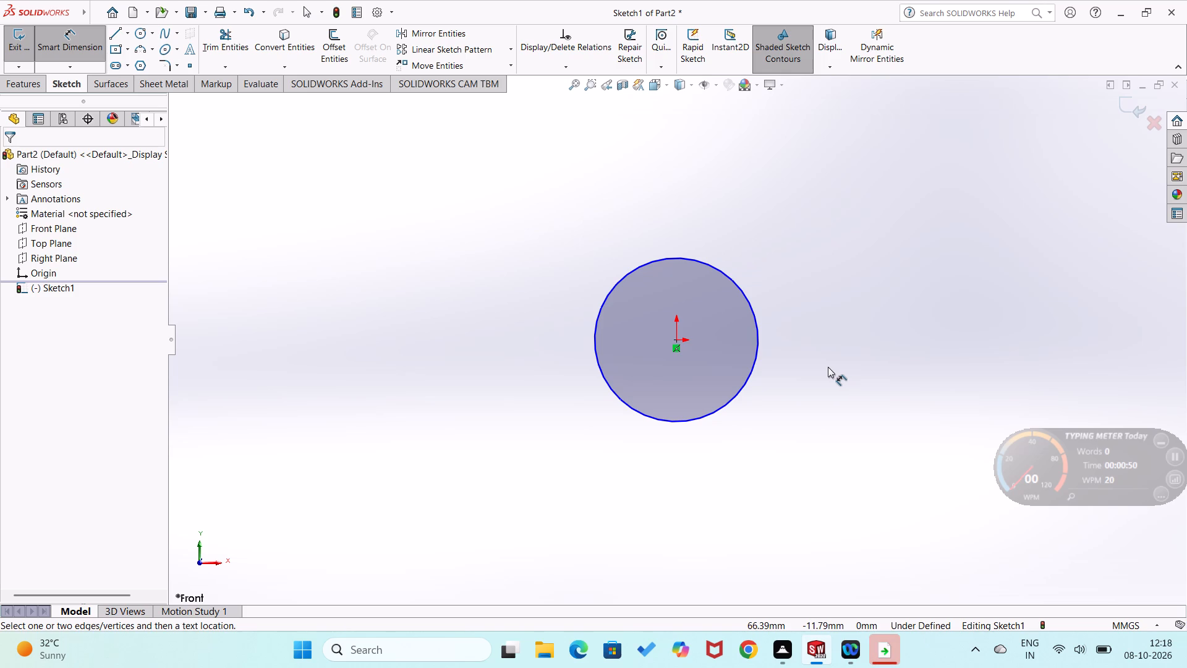
left_click(746, 380)
left_click(794, 388)
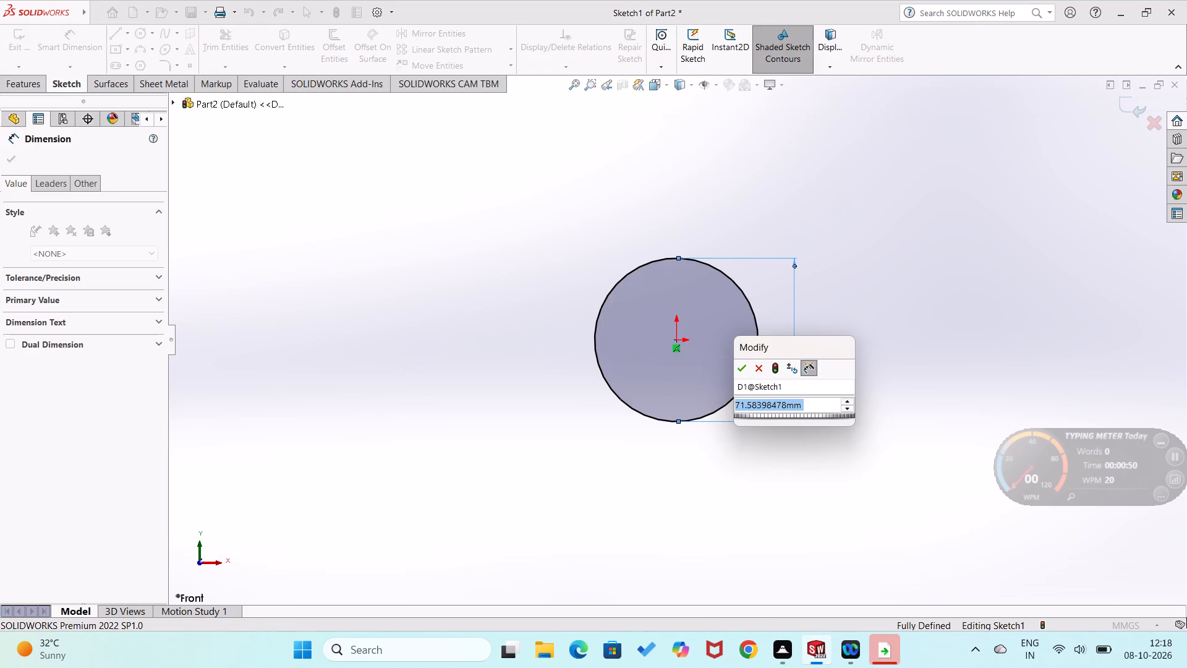
type("100")
key("Return")
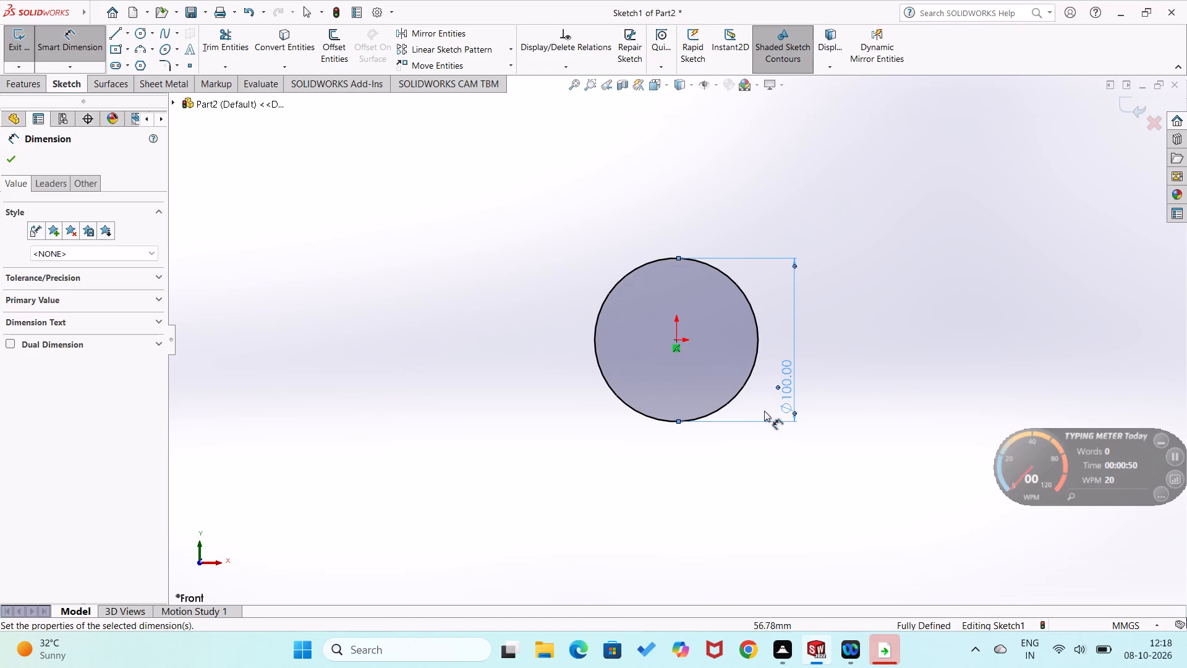
left_click(583, 474)
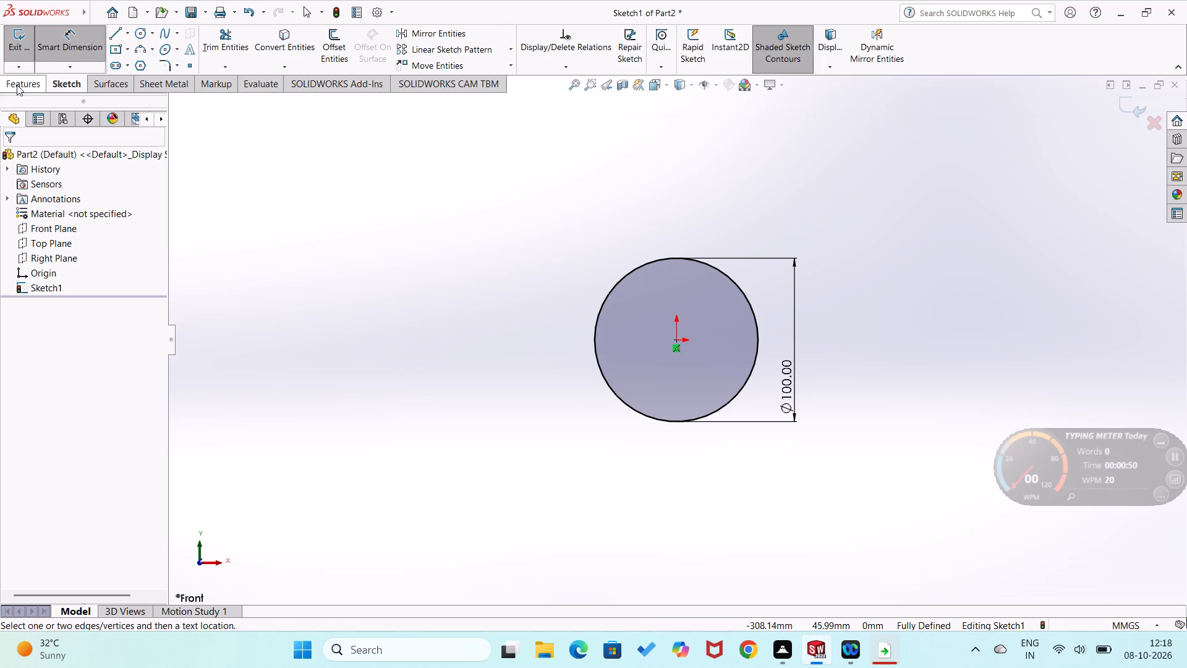
Extrude the circle as a blind boss 20 mm deep to form a disc.
left_click(17, 85)
left_click(17, 65)
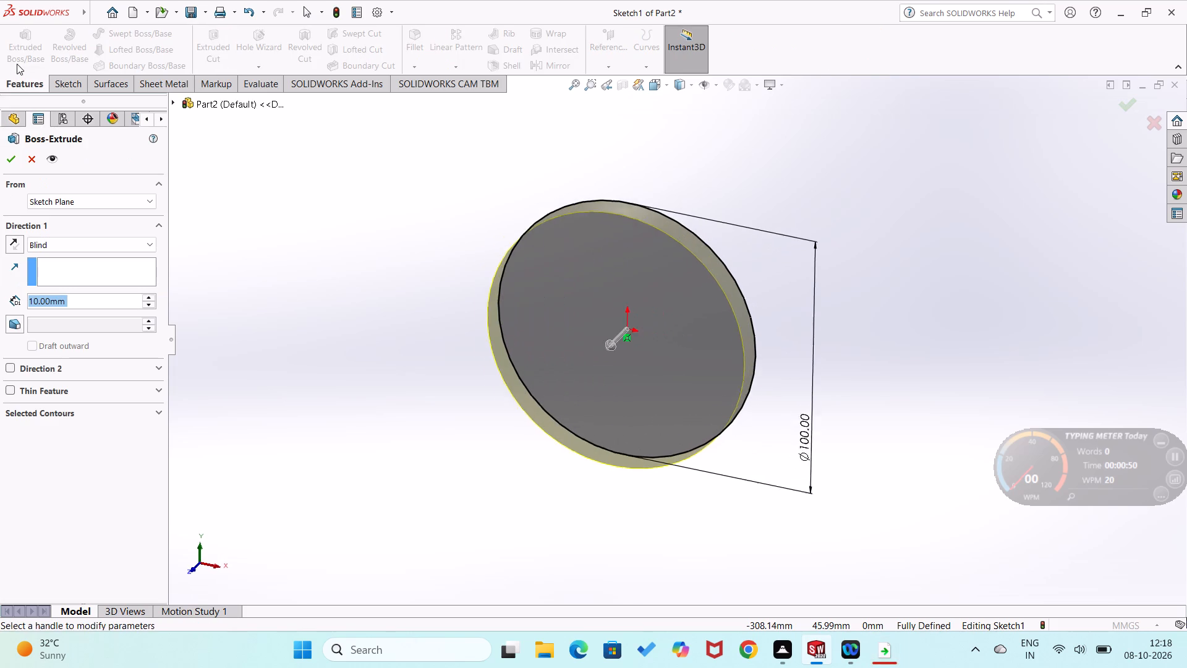
left_click(153, 296)
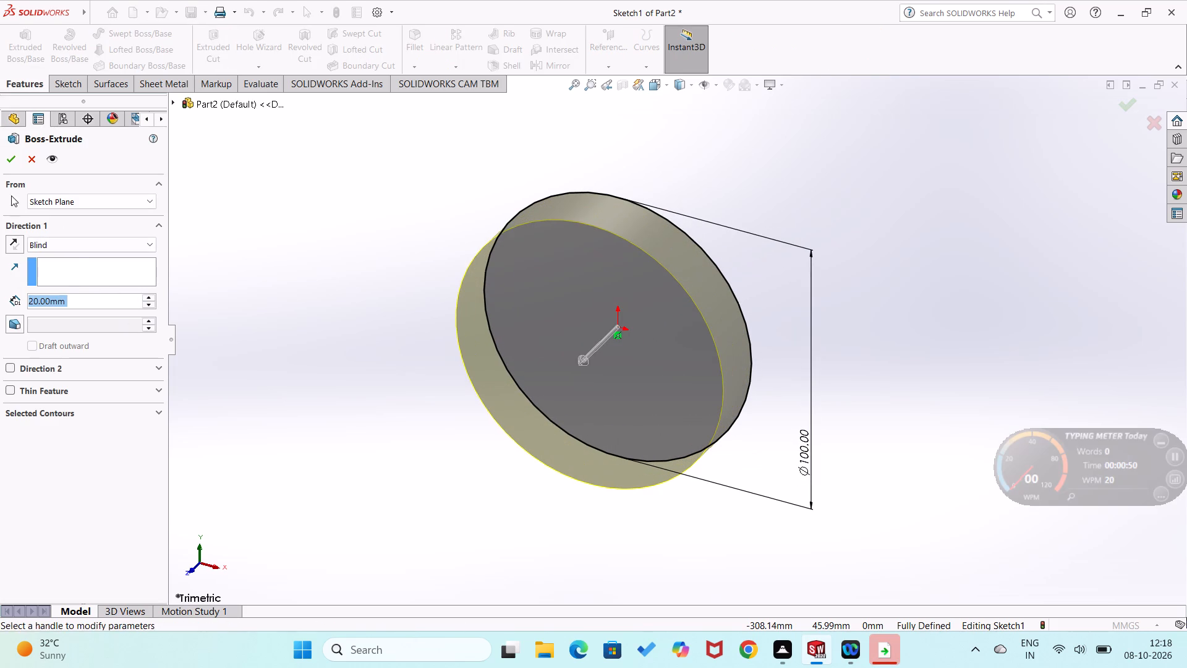
left_click(9, 162)
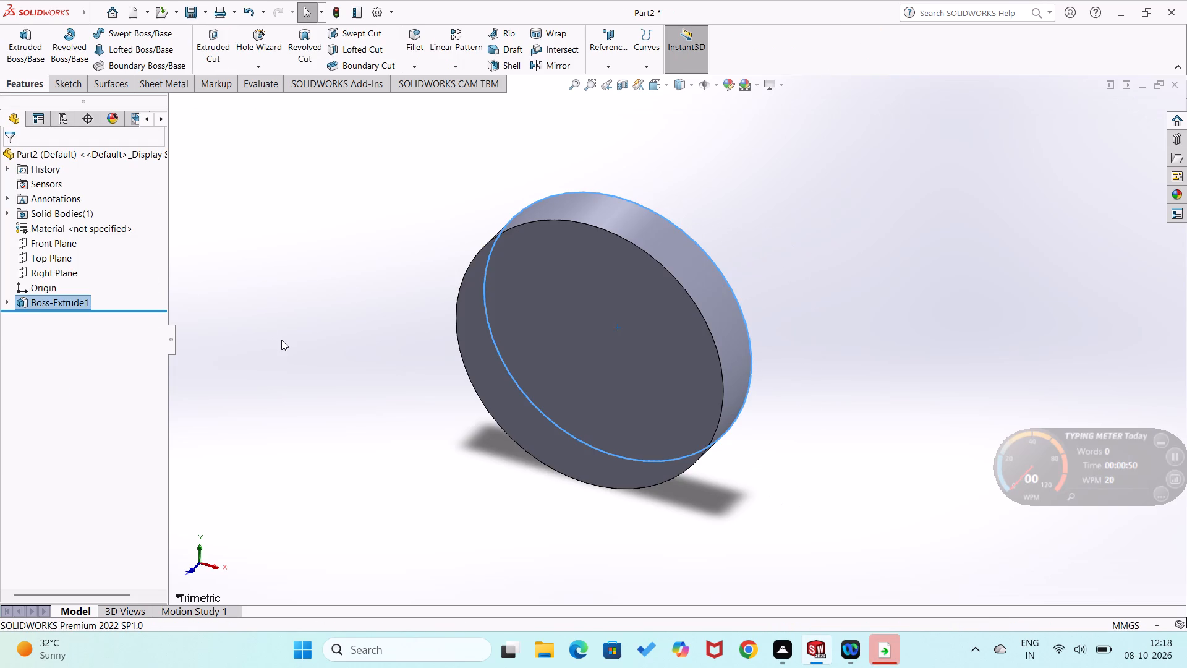
Sketch a circle of about 34 mm radius on the disc's front face, centred on the origin.
right_click(598, 369)
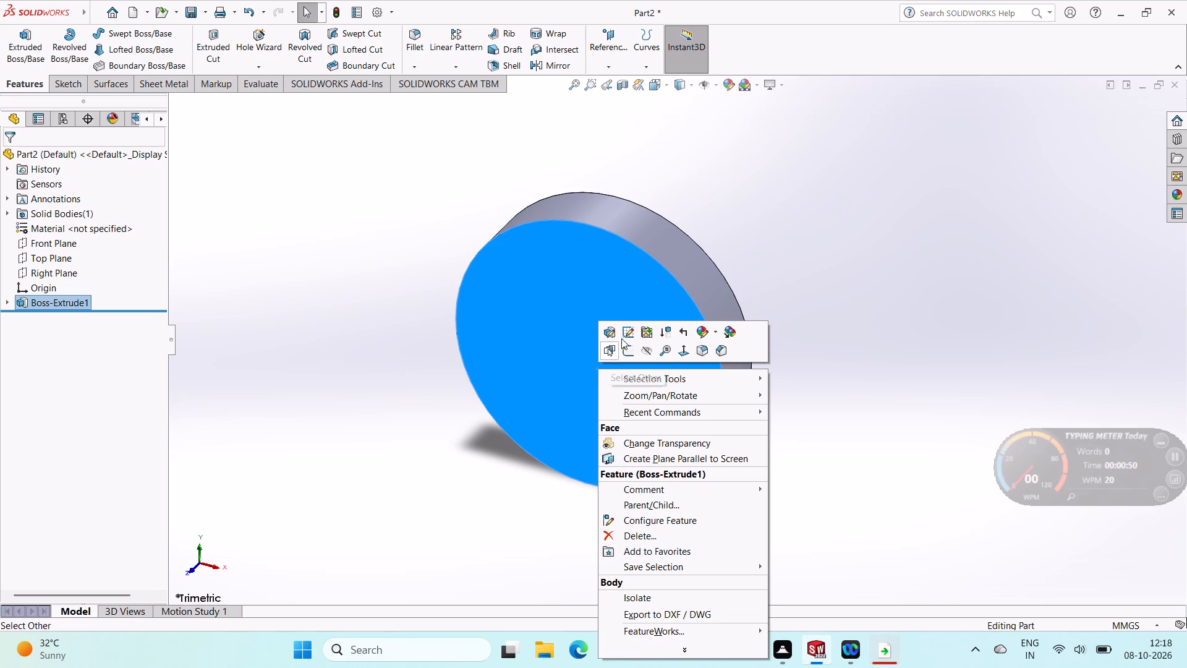
left_click(627, 354)
left_click(285, 366)
right_click_drag(285, 366, 369, 349)
left_click(676, 343)
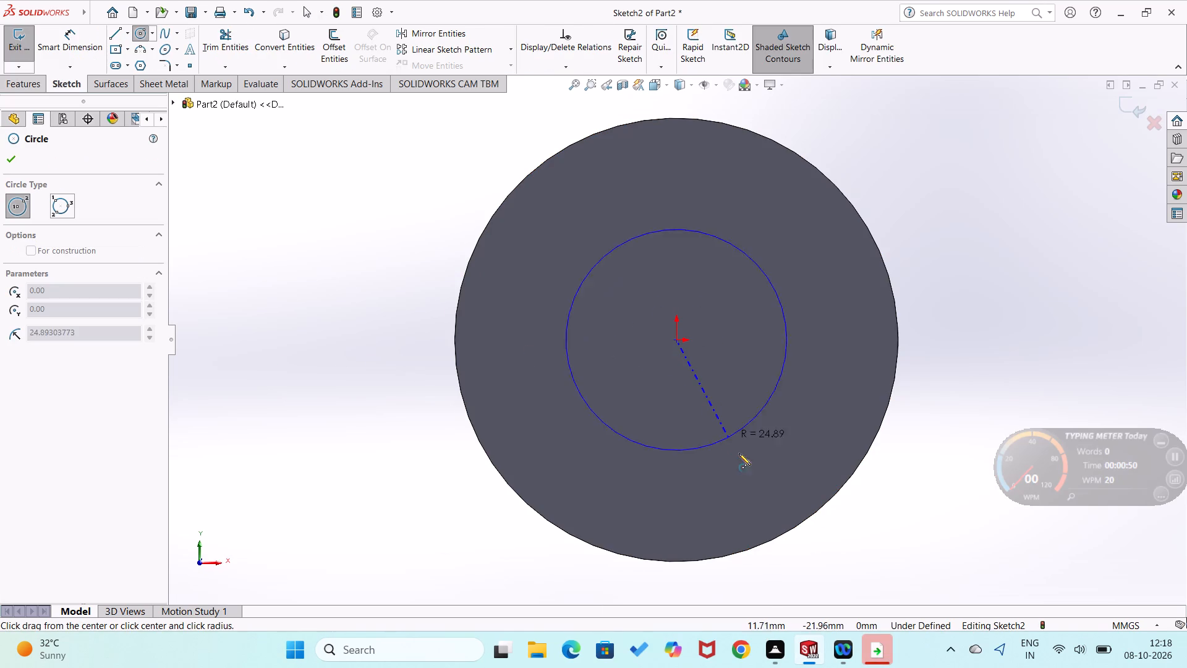
left_click(745, 476)
Dimension the inner circle's diameter as 80 mm.
right_click_drag(803, 501, 841, 365)
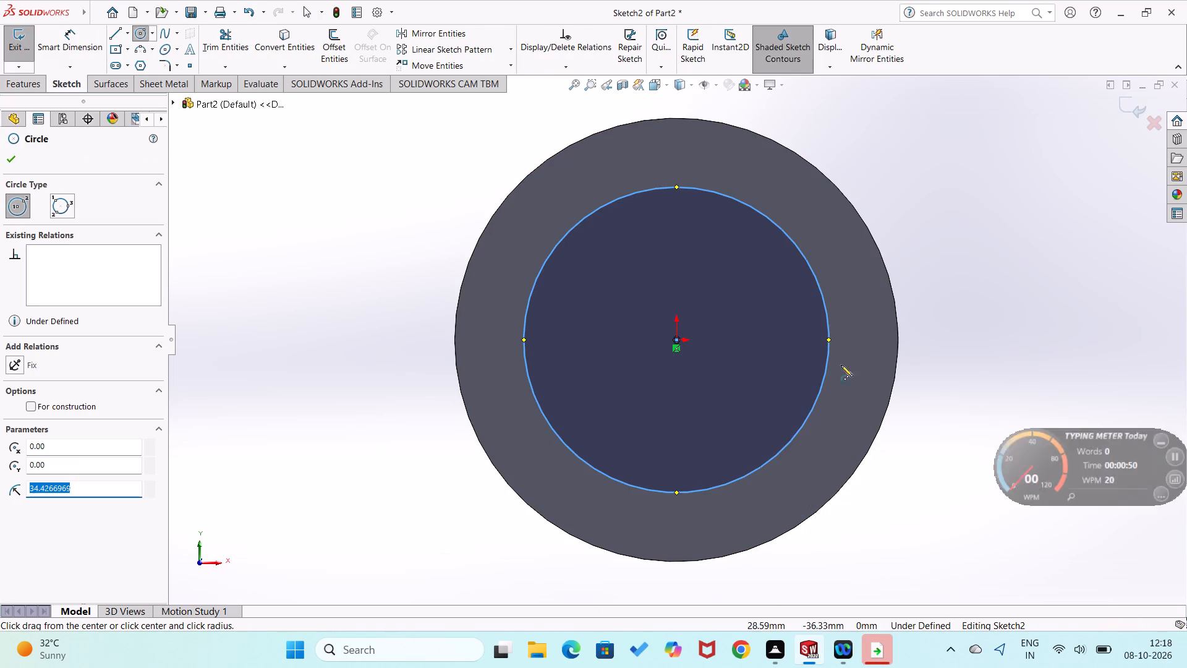
right_click_drag(841, 365, 845, 338)
right_click_drag(863, 411, 865, 280)
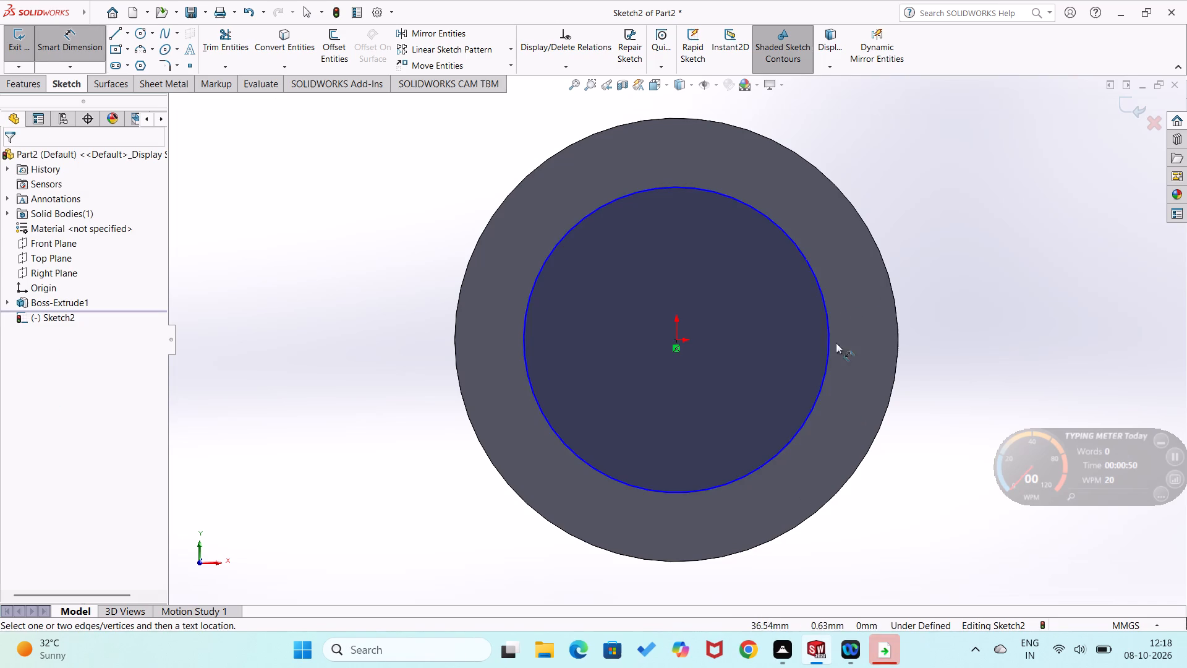
left_click(825, 366)
left_click(859, 366)
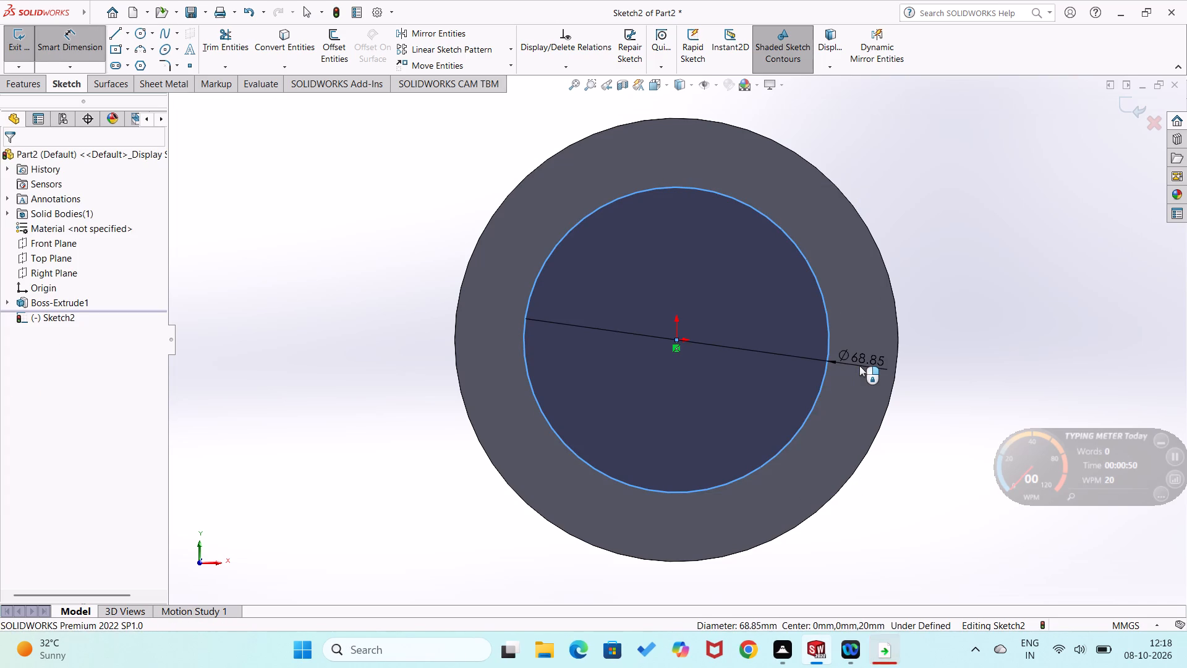
type("80")
key("Return")
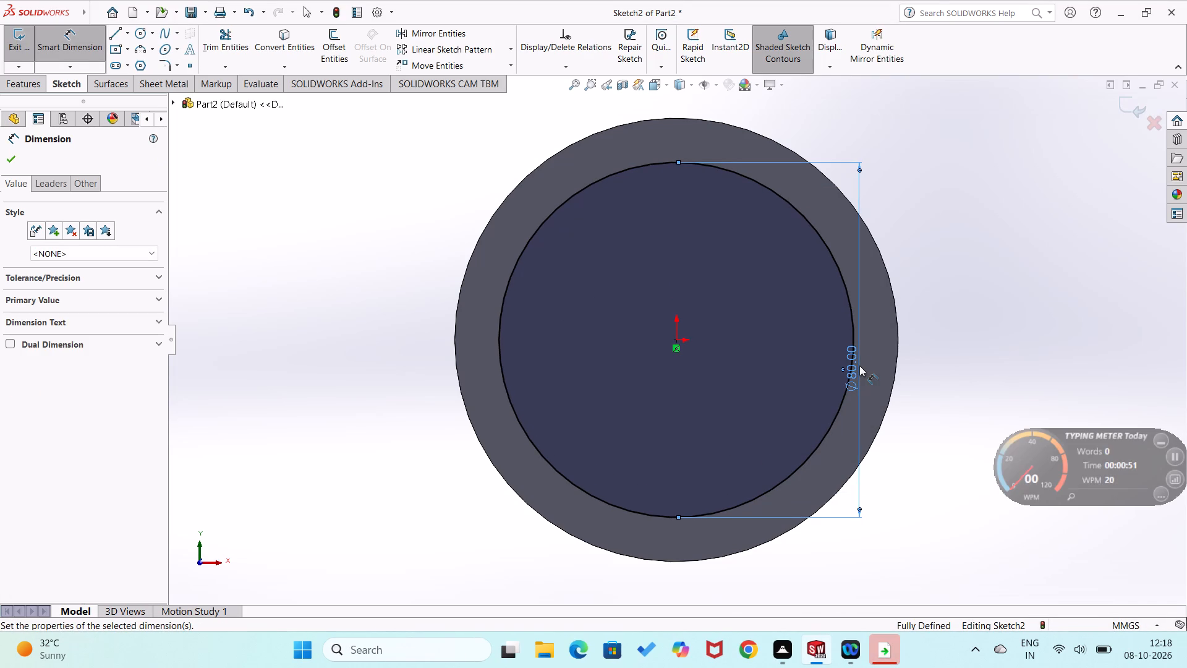
Set the inner circle's diameter to 75 mm.
double_click(854, 367)
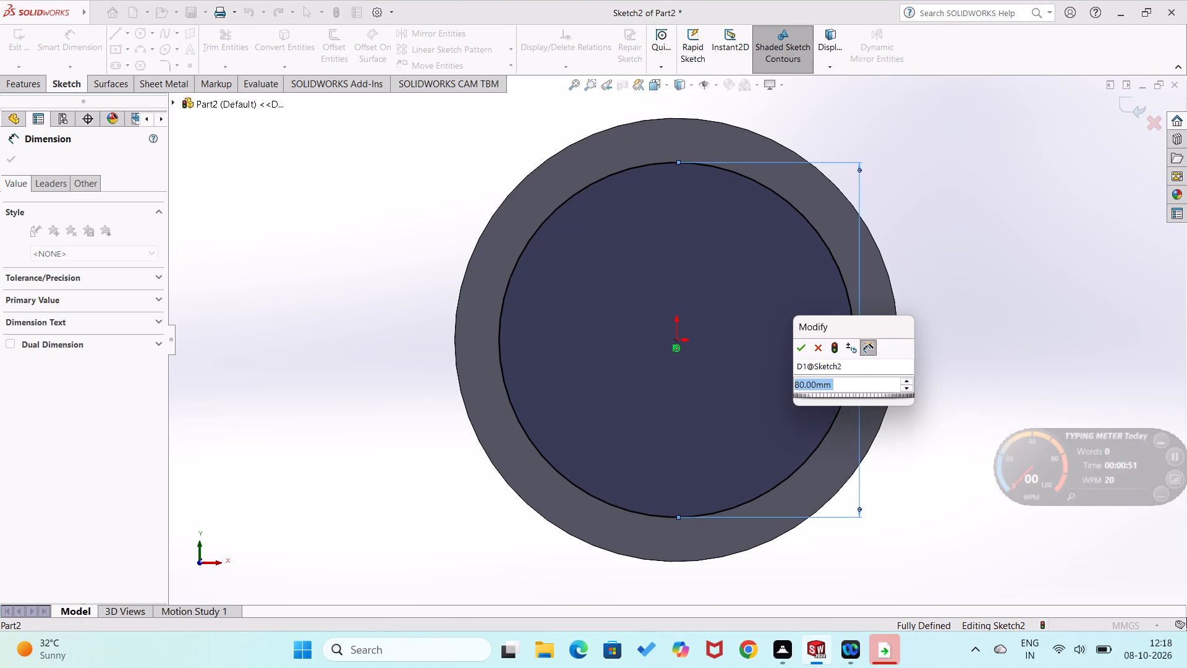
type("75")
key("Return")
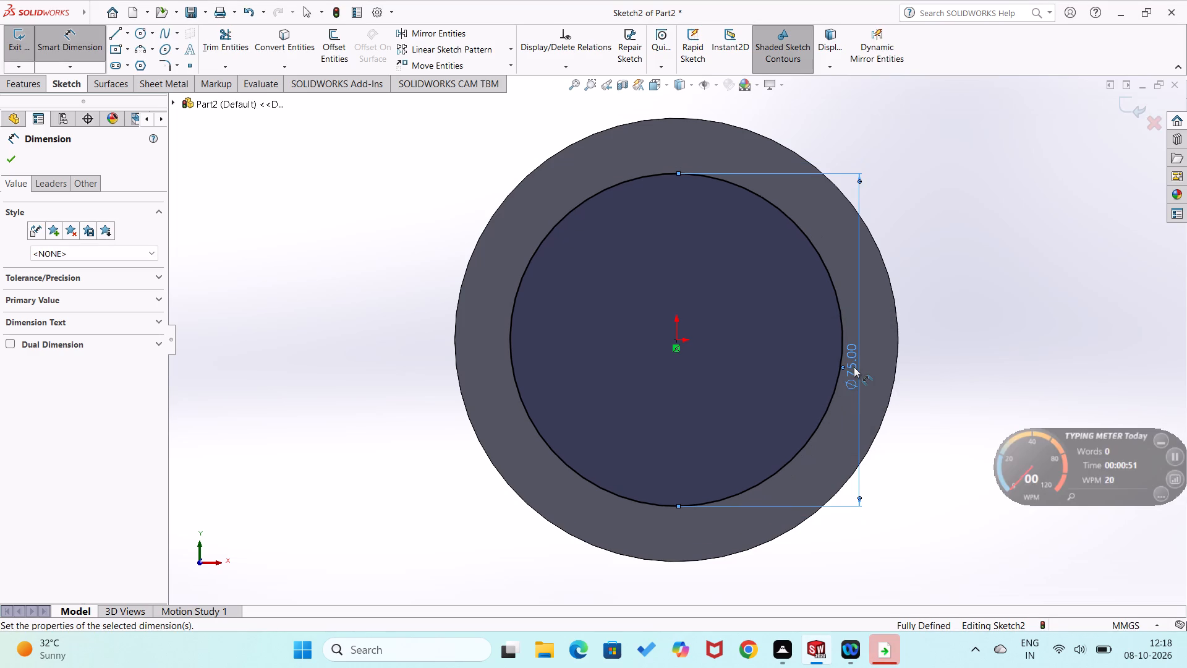
left_click(997, 402)
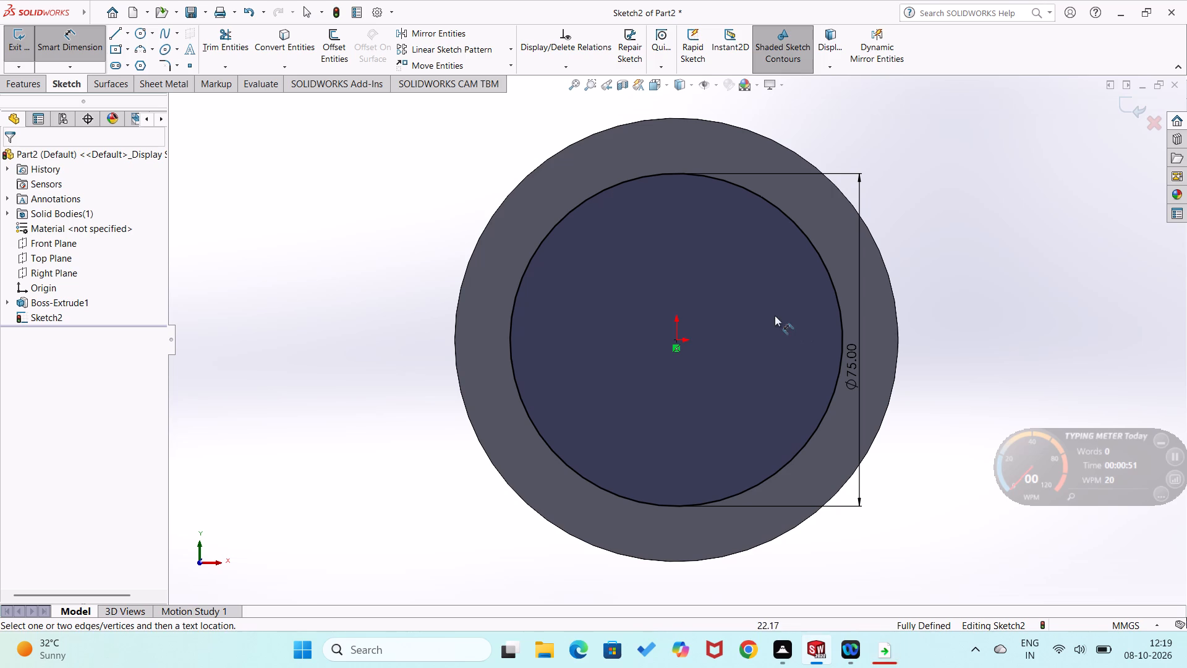
Extrude the inner circle 122 mm outward from the disc as a merged blind boss with a 6° inward draft.
left_click(25, 83)
left_click(23, 61)
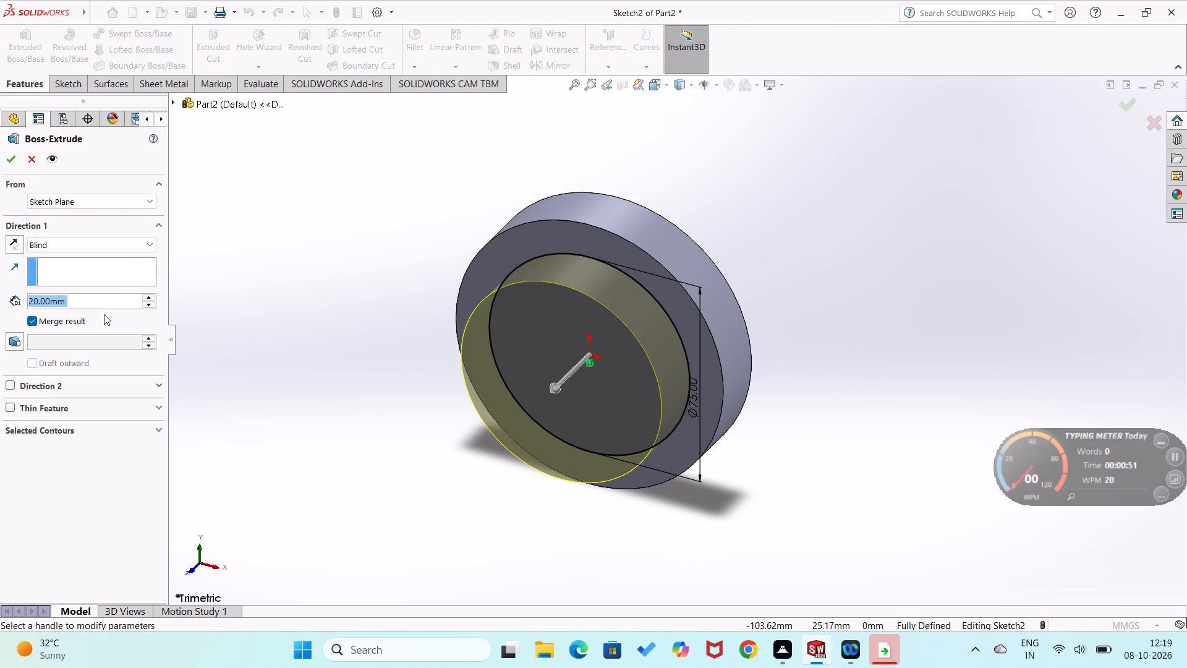
type("1222")
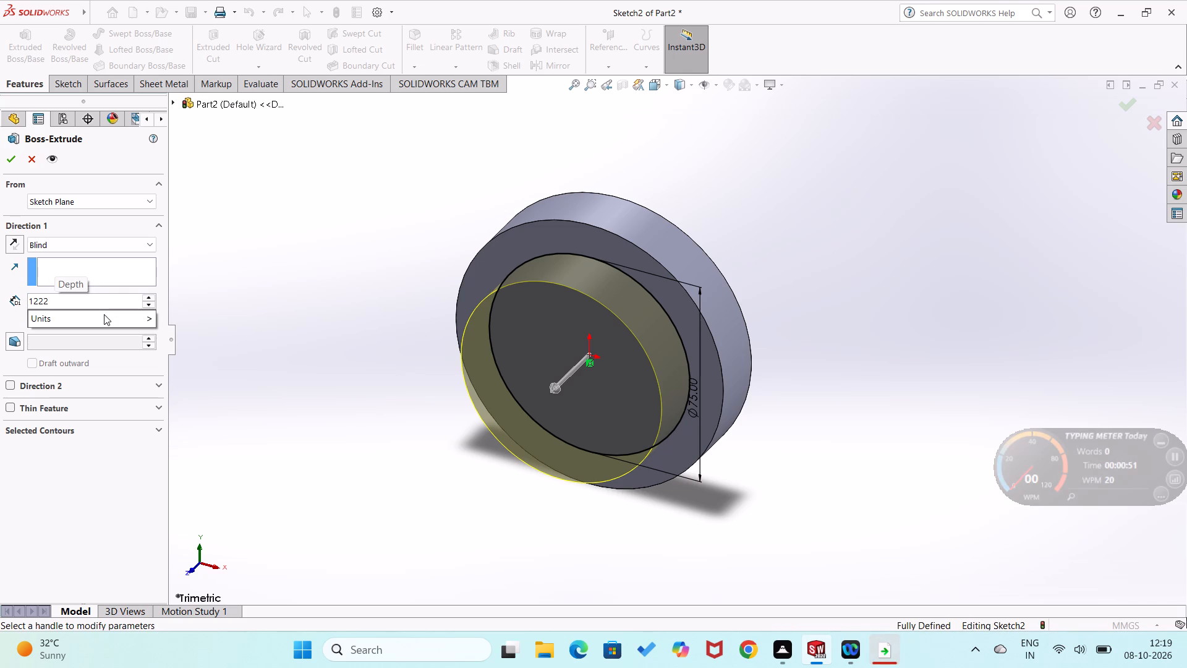
key("BackSpace")
key("Return")
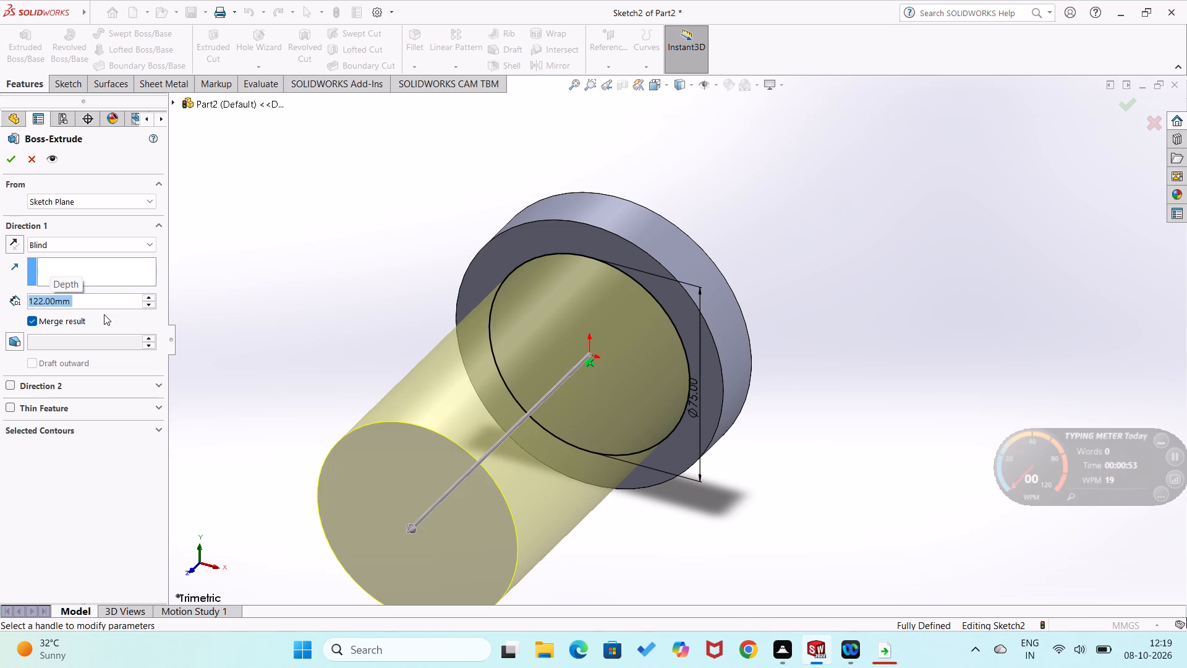
middle_click_drag(256, 445, 402, 215)
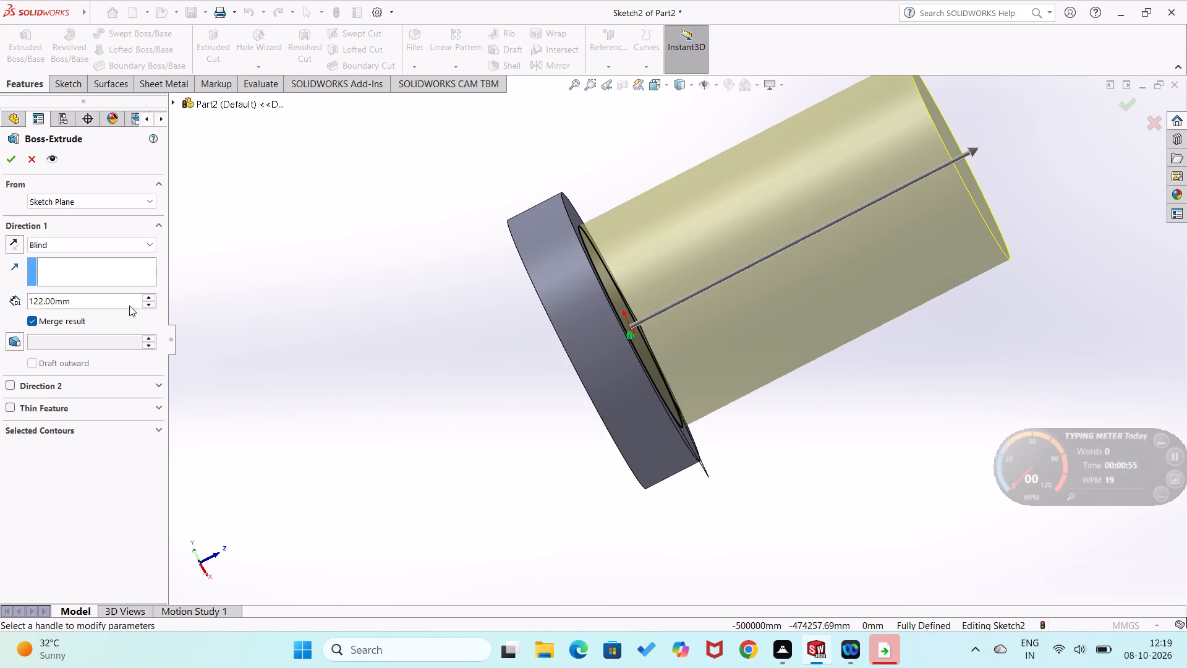
left_click(20, 345)
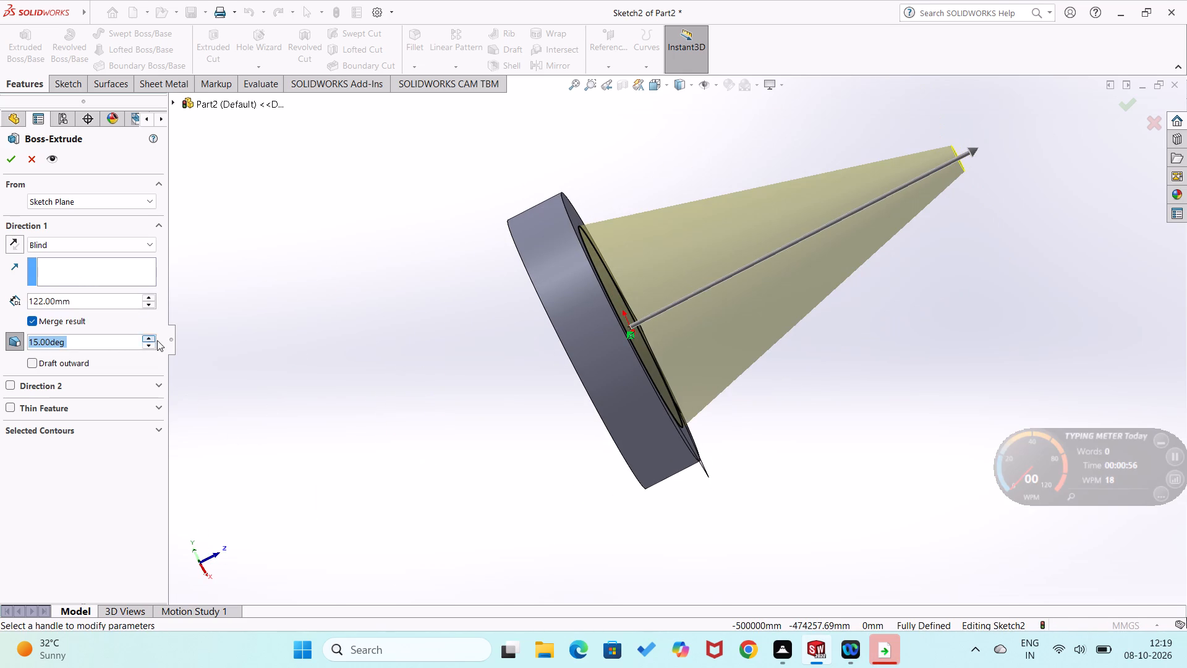
triple_click(147, 349)
triple_click(147, 349)
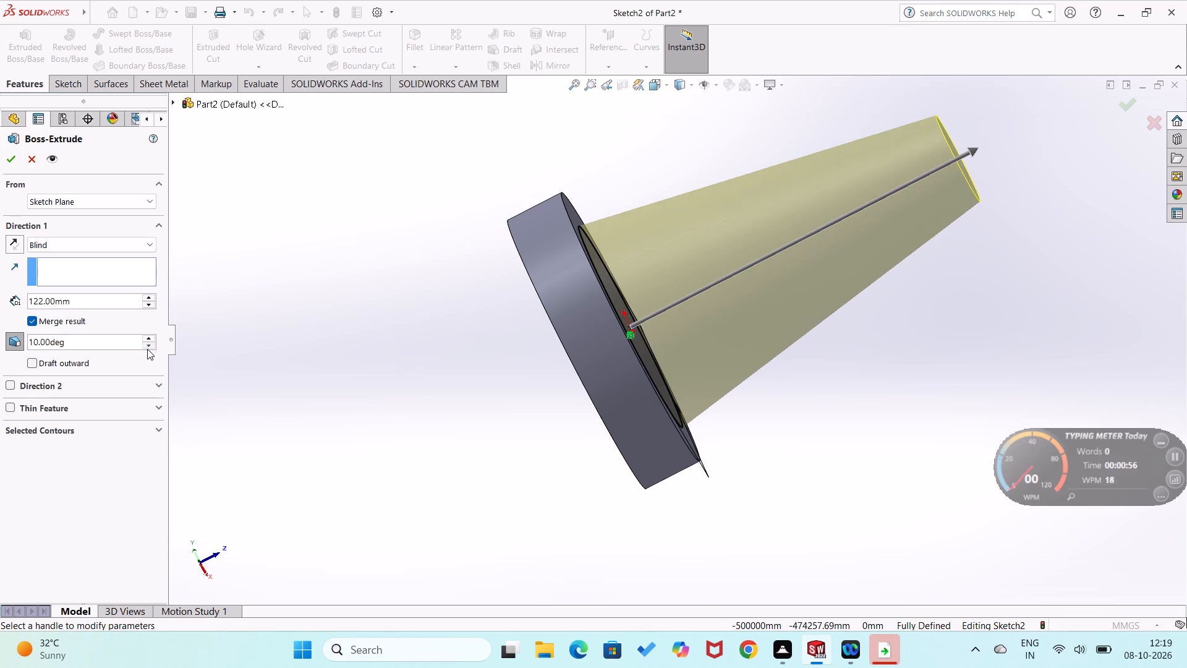
left_click(147, 349)
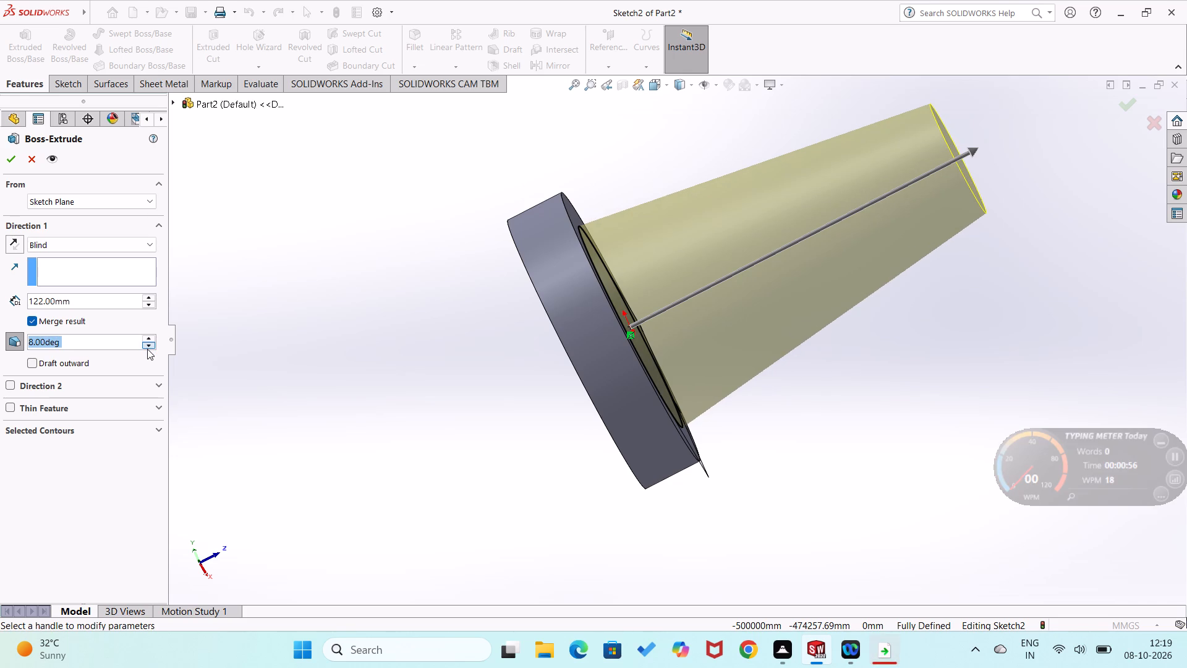
double_click(147, 349)
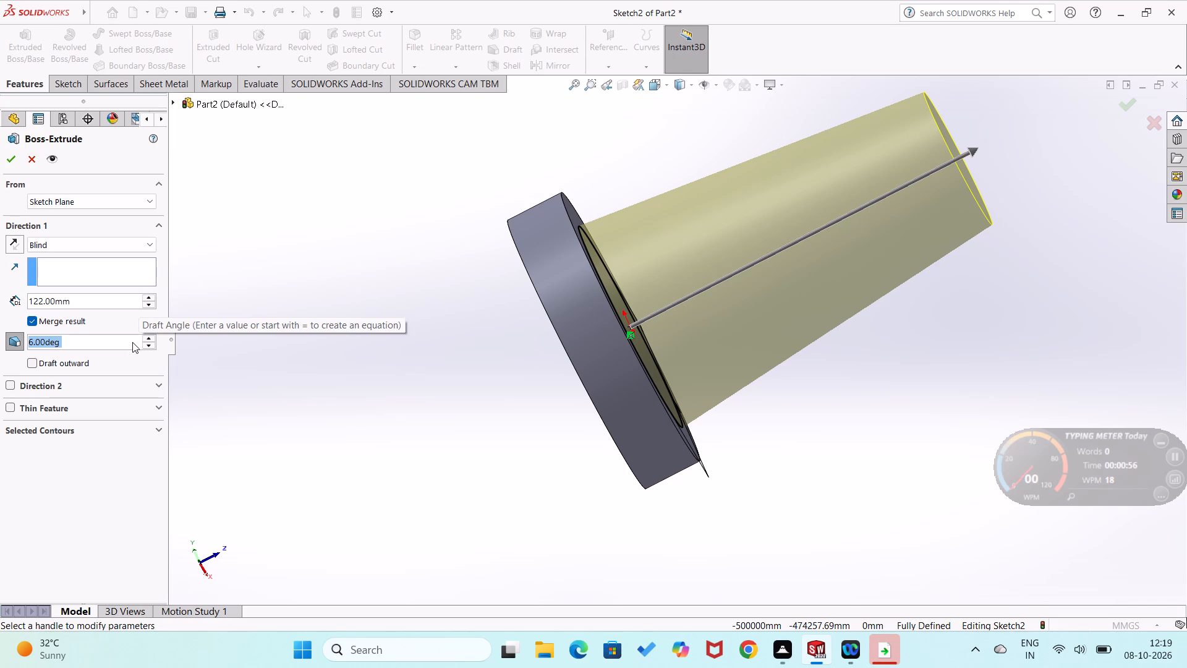
left_click(6, 163)
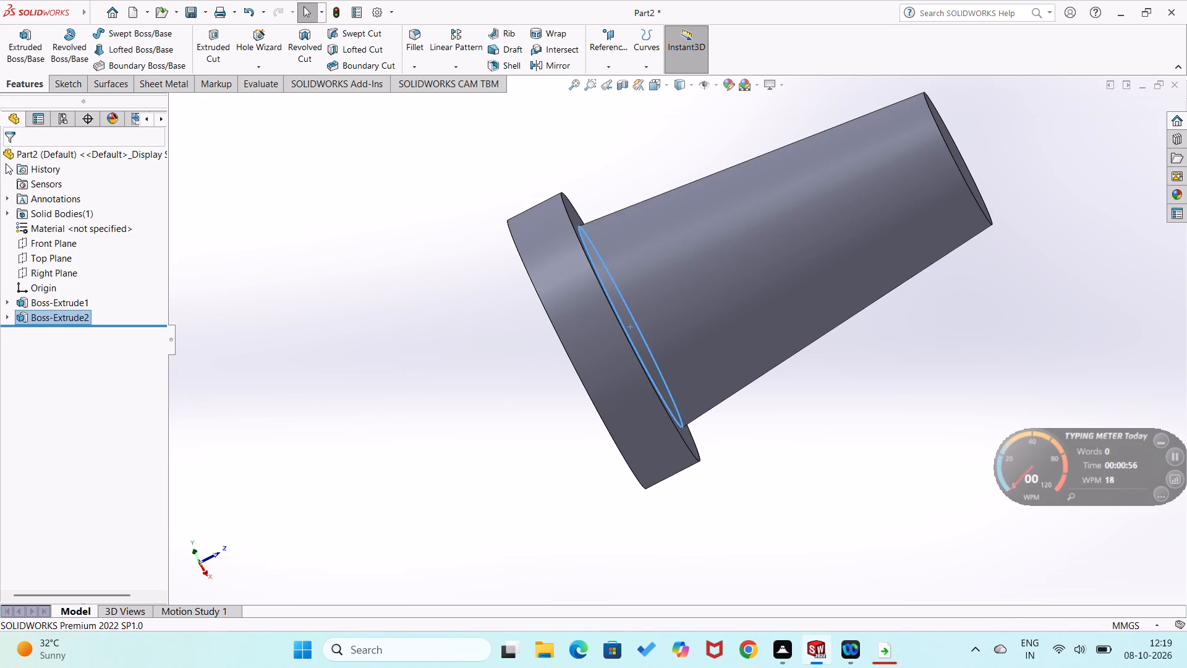
left_click(148, 225)
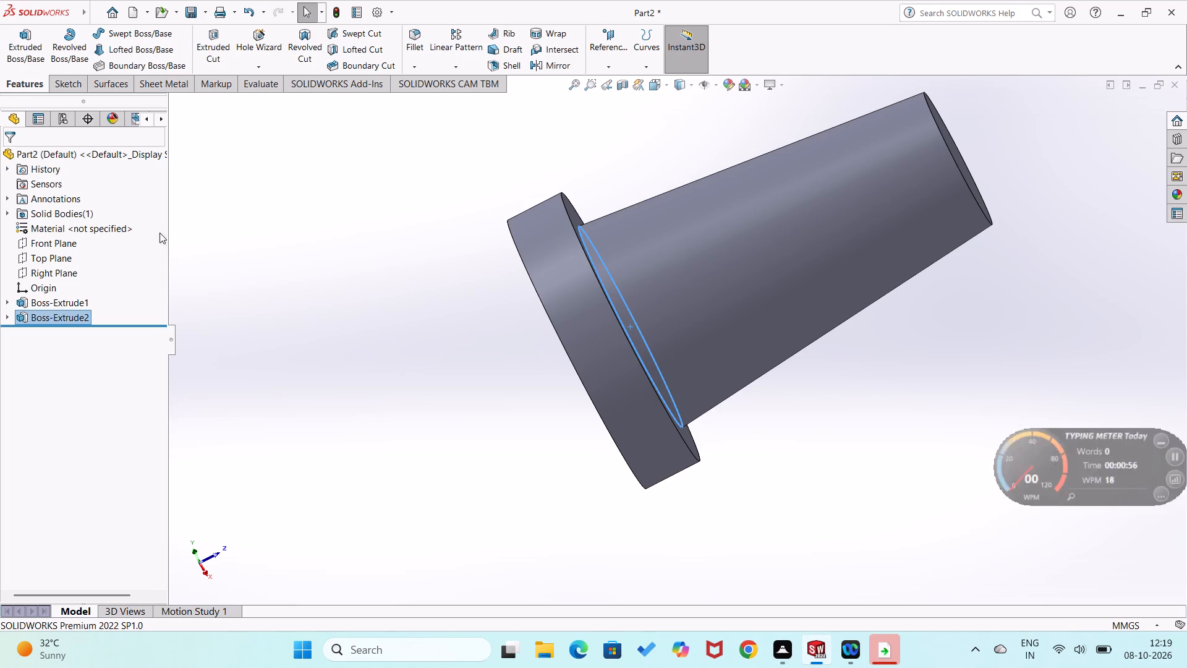
left_click(224, 263)
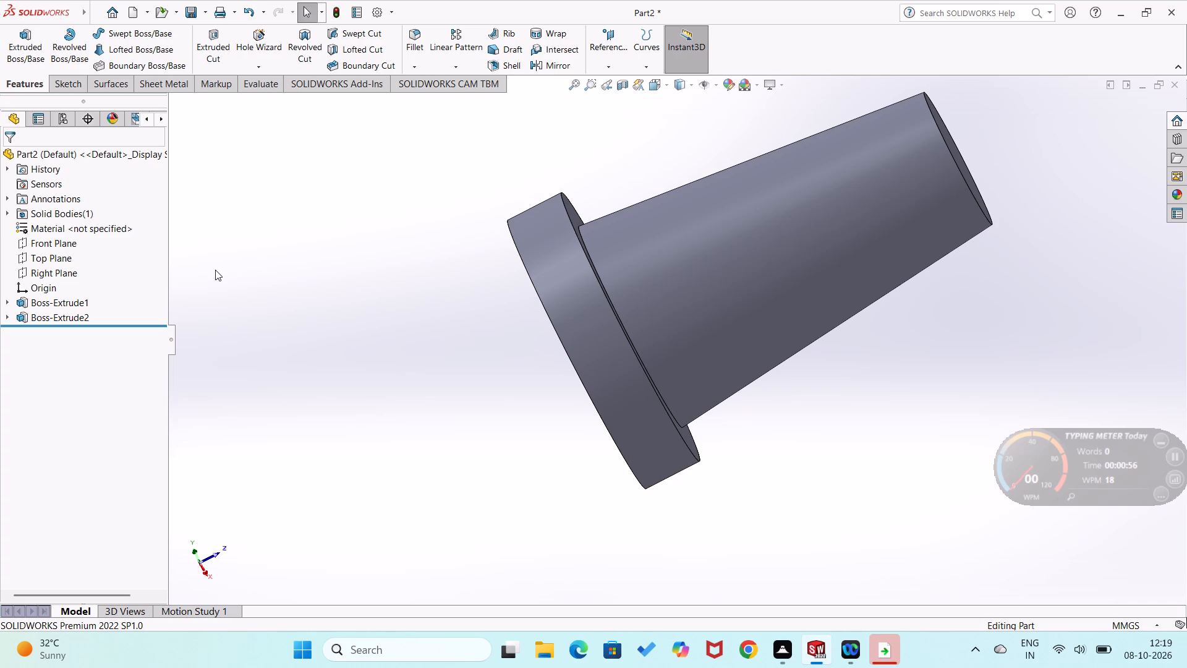
Fillet the edge where the tapered boss meets the disc with an 8 mm symmetric radius.
left_click(418, 72)
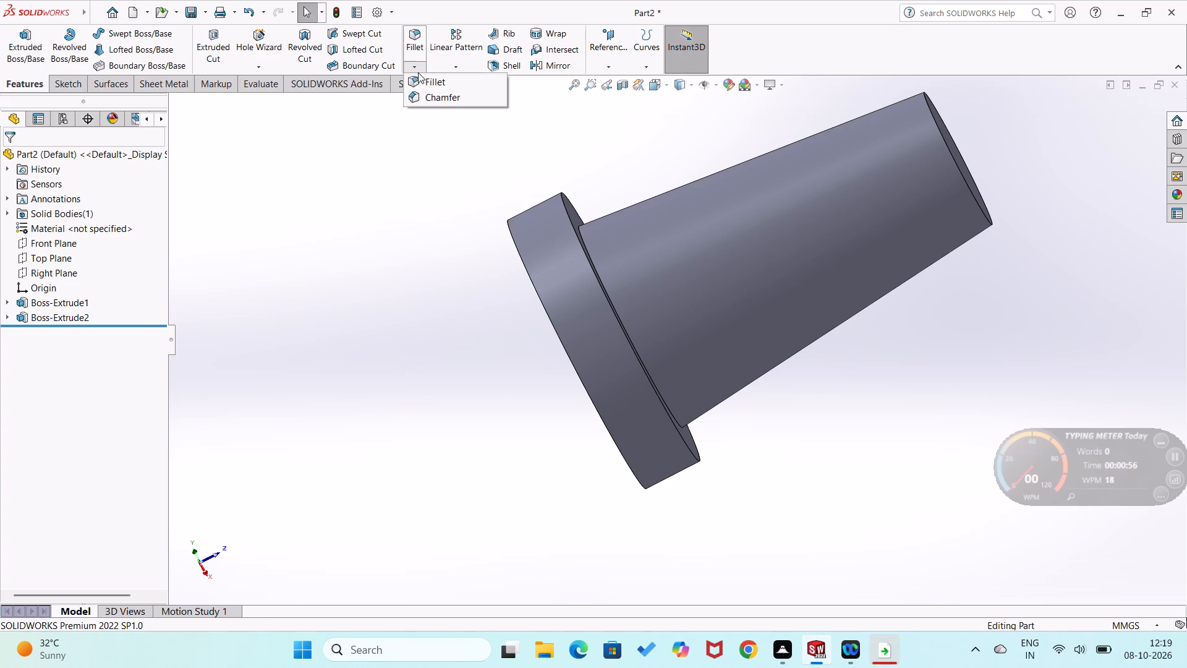
left_click(418, 83)
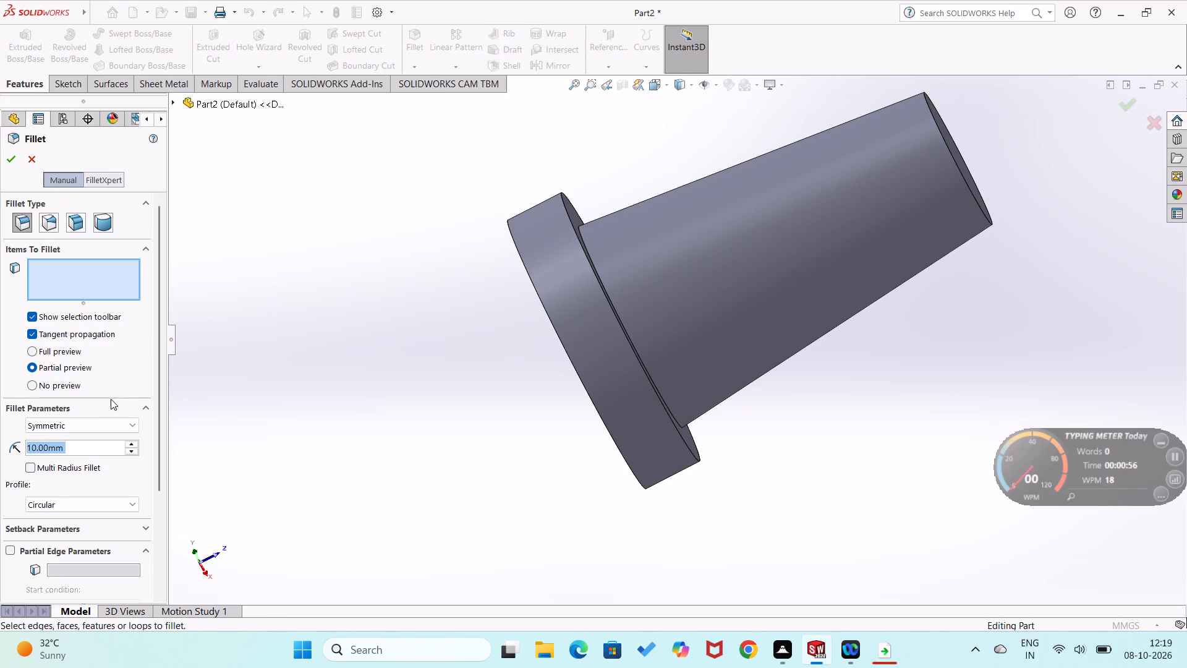
key("8")
key("Return")
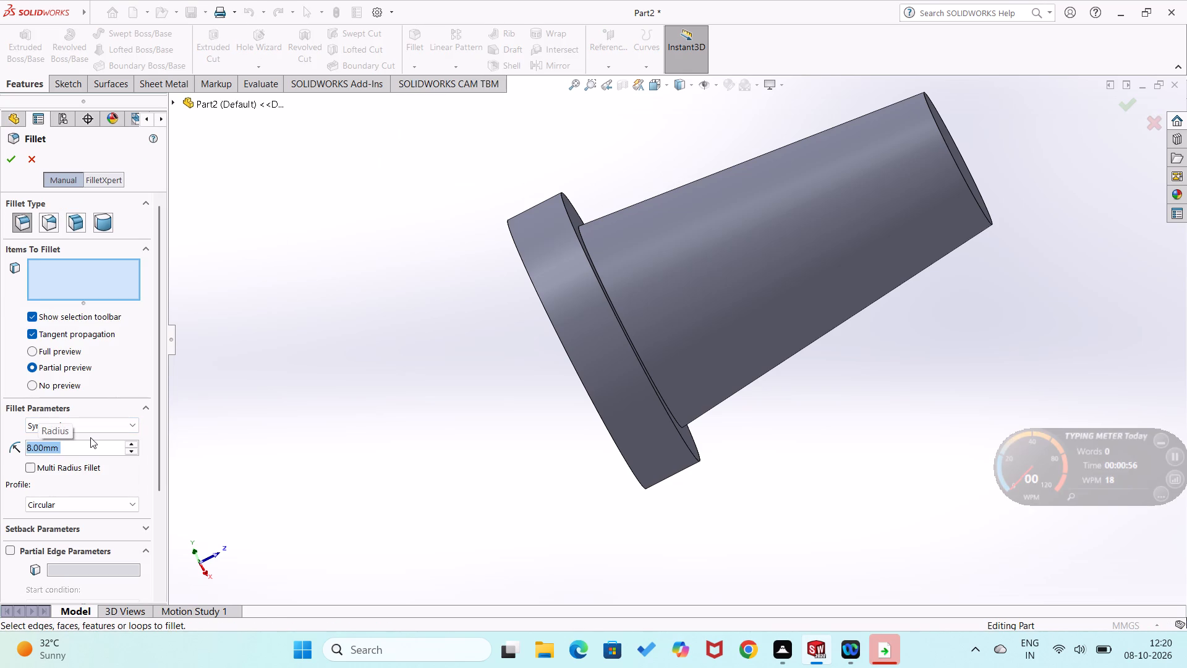
middle_click_drag(422, 520, 362, 606)
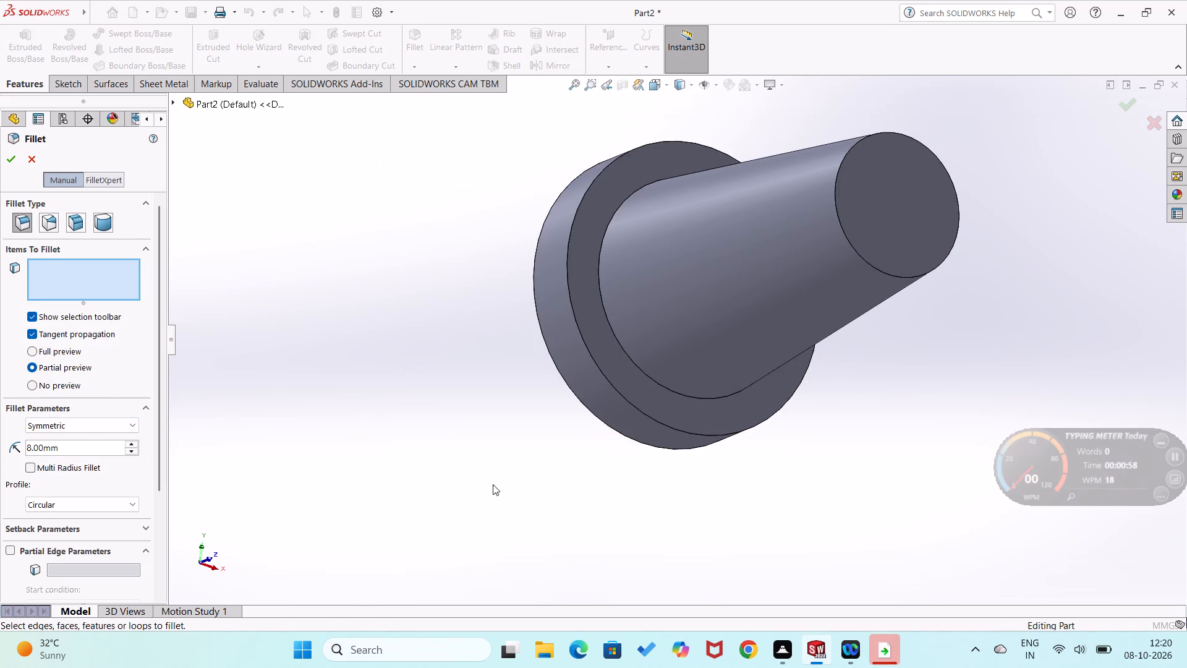
left_click(629, 356)
left_click(6, 156)
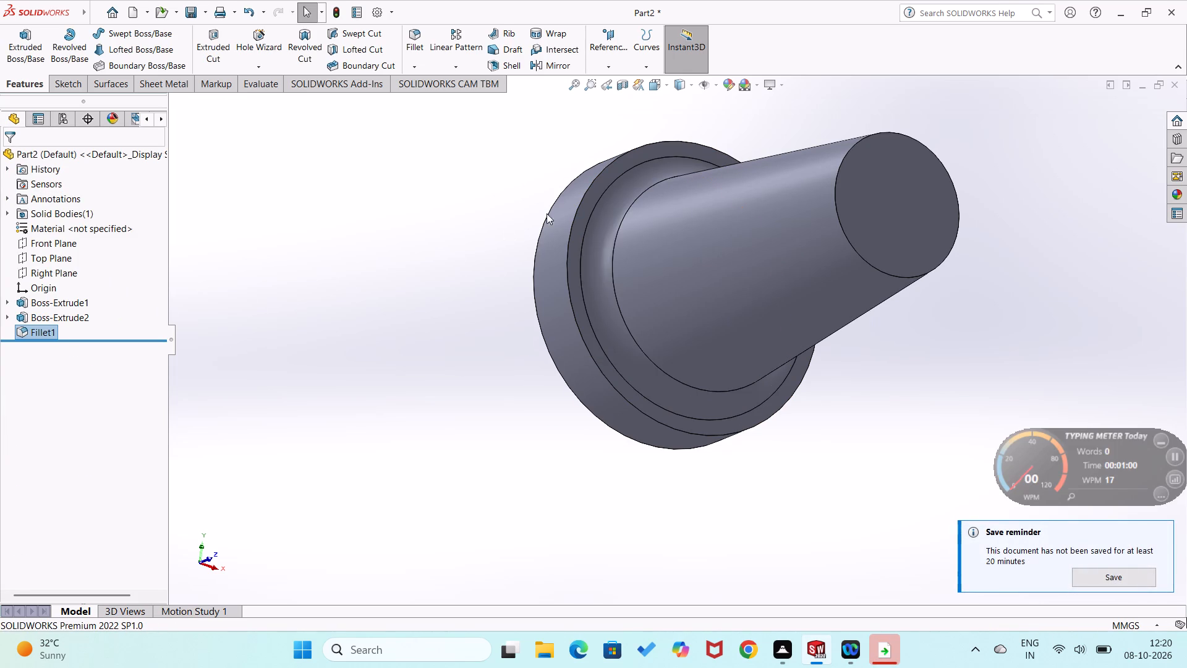
Sketch a circle of about 28 mm radius on the tapered boss's small end face, centred on the origin.
right_click(877, 211)
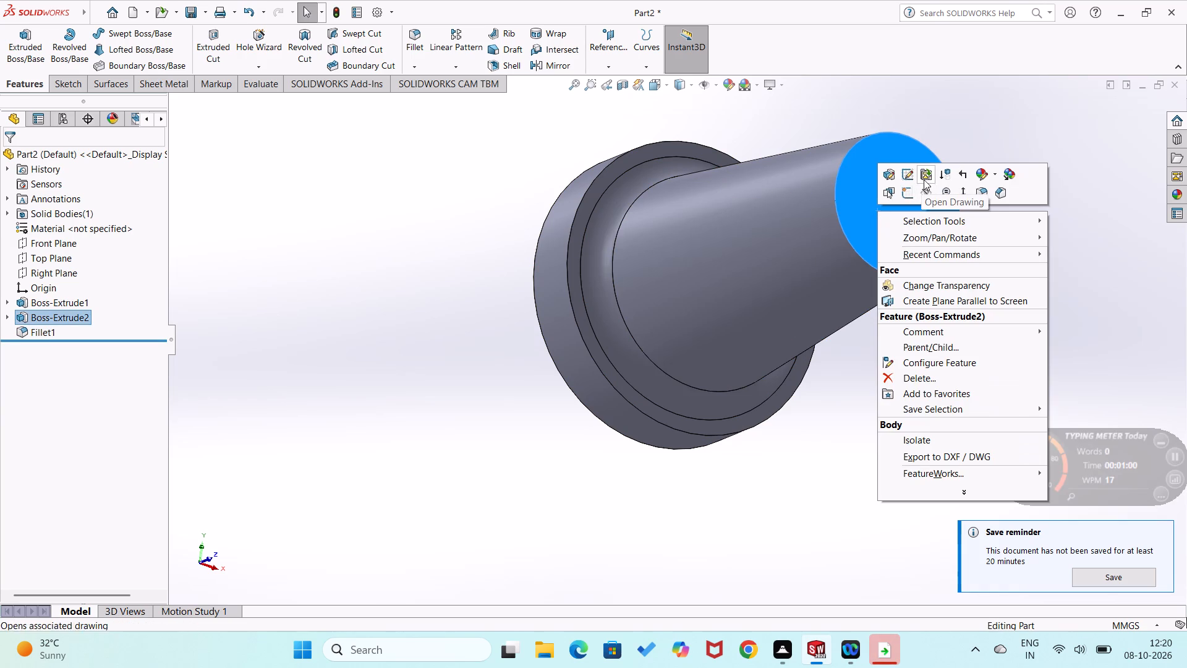
left_click(904, 191)
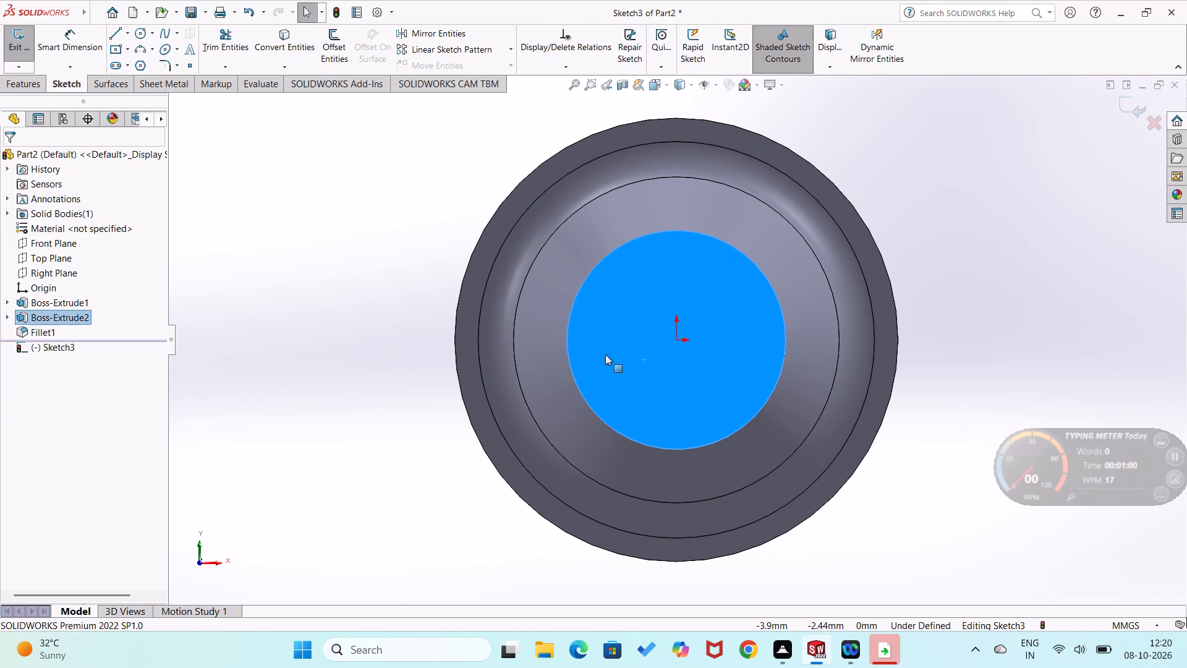
right_click_drag(242, 346, 454, 303)
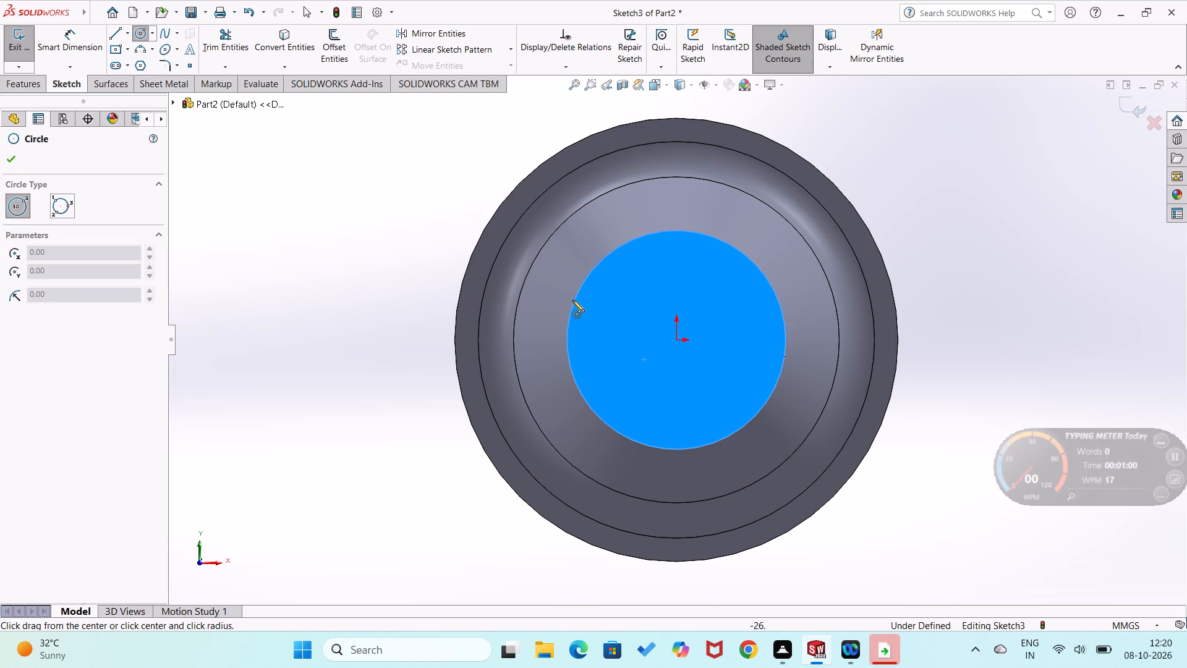
left_click(676, 339)
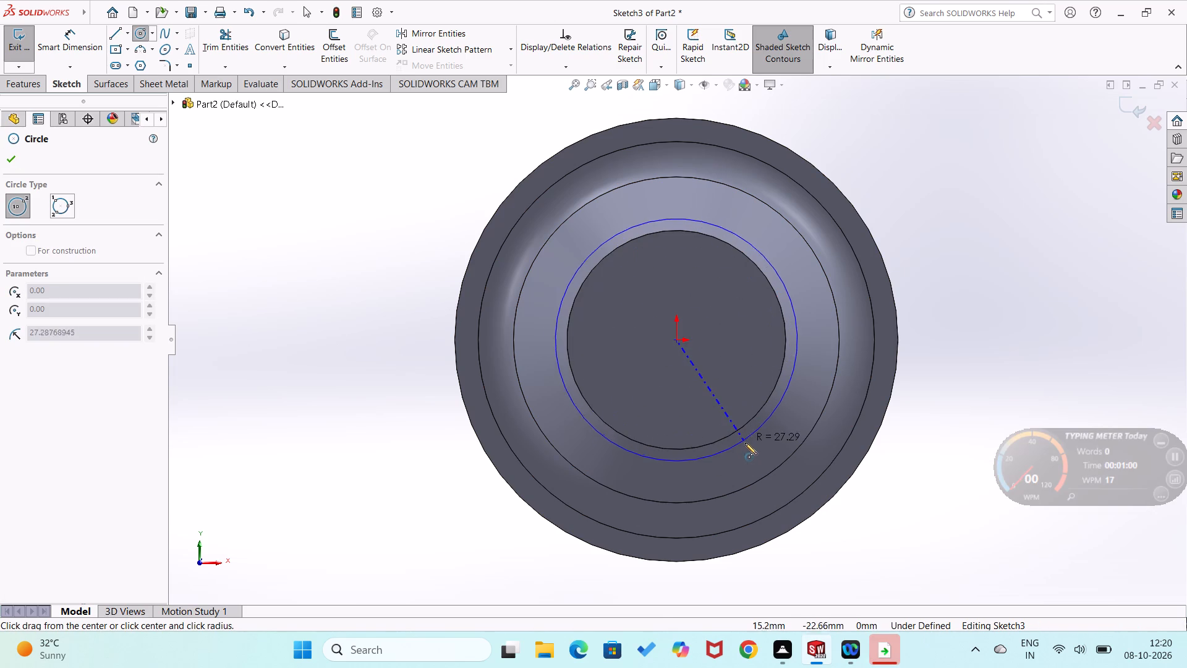
left_click(745, 443)
Dimension the new circle's diameter as 56 mm.
right_click_drag(817, 452, 851, 285)
left_click(790, 370)
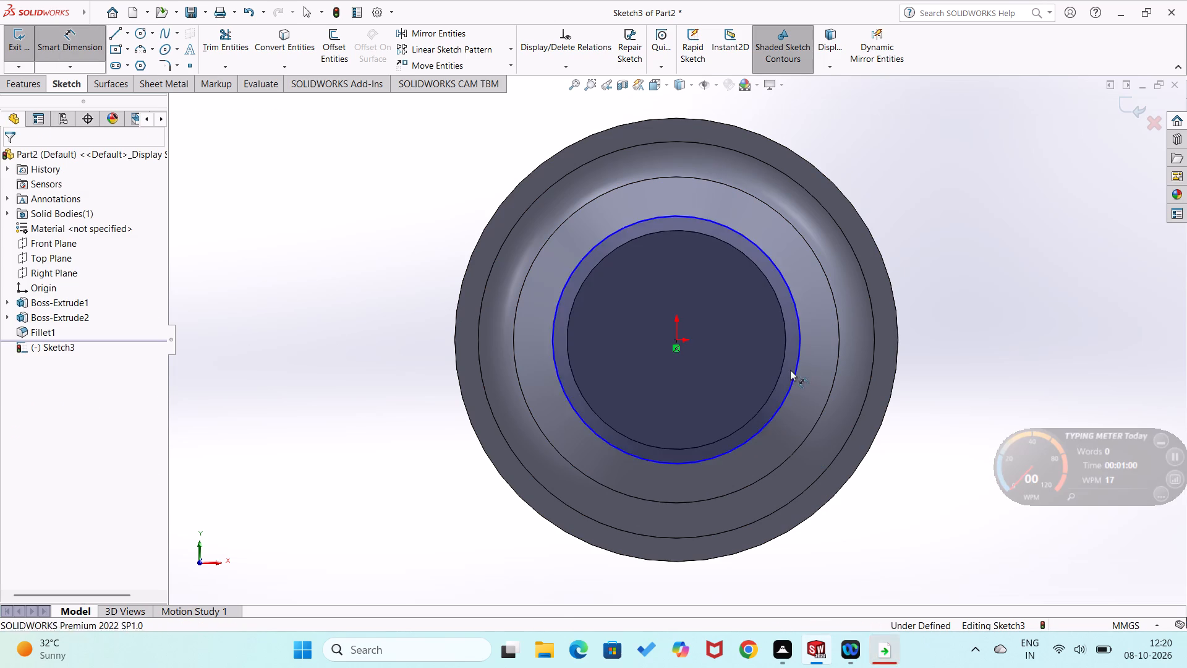
left_click(793, 374)
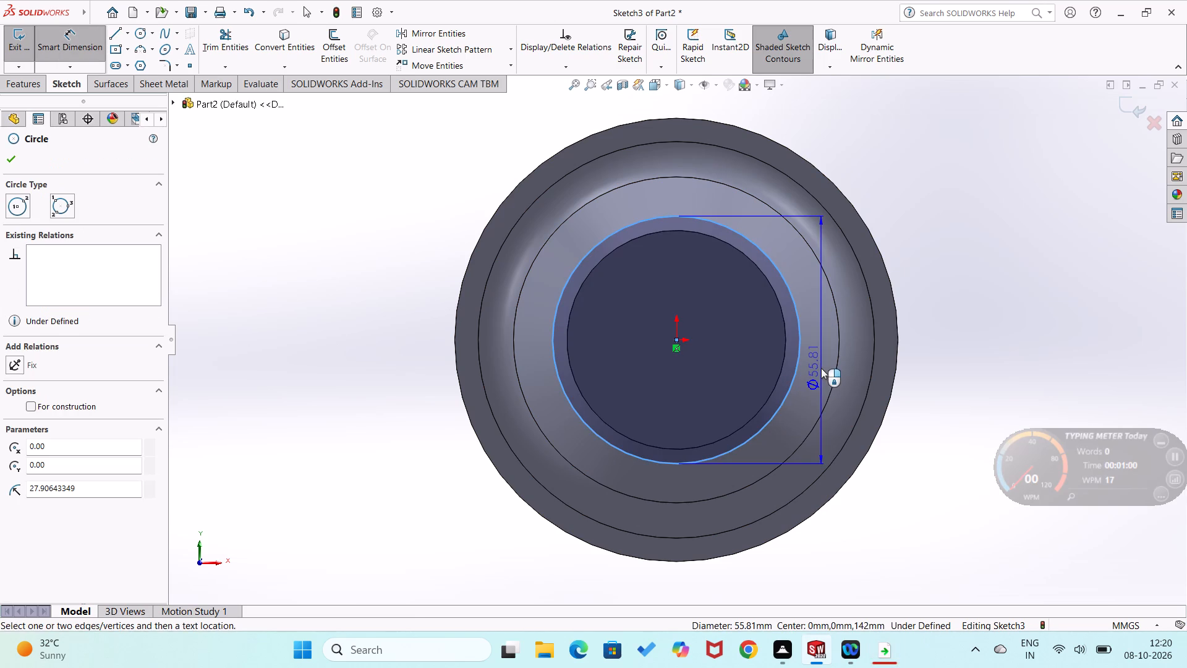
left_click(822, 368)
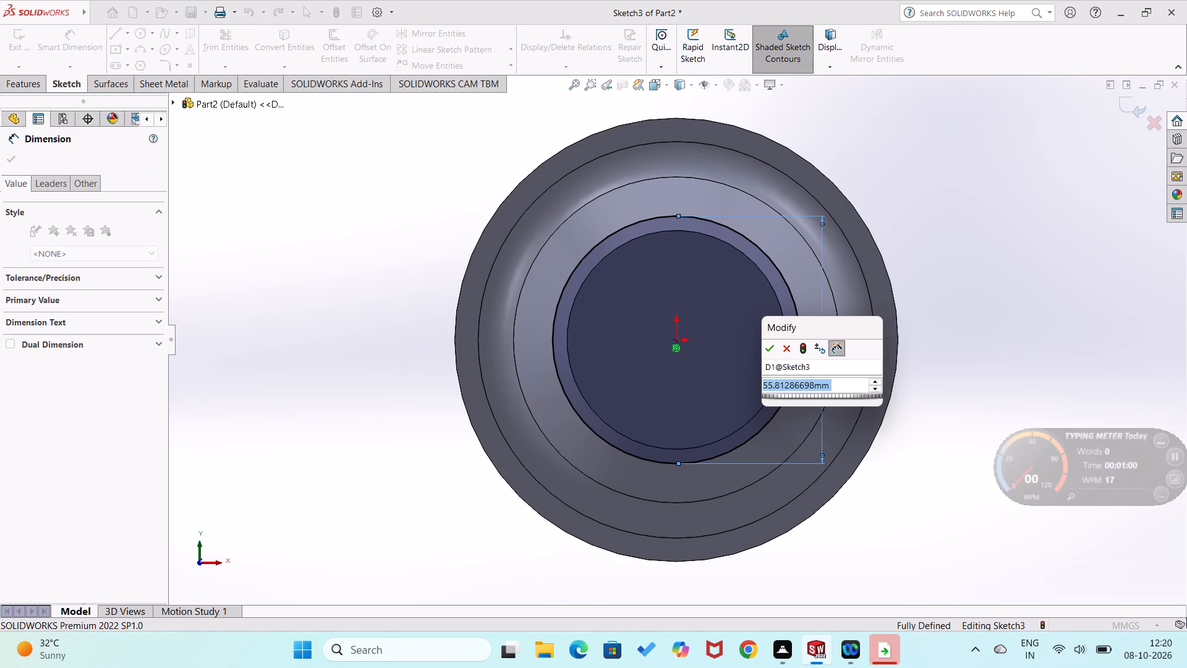
type("55")
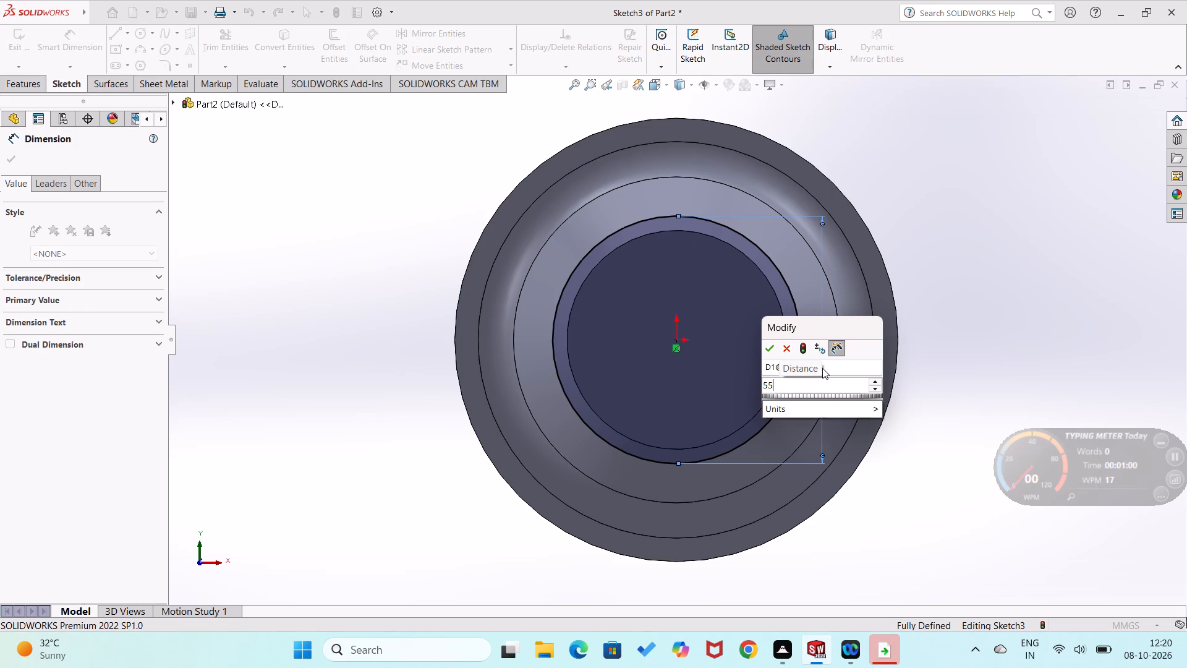
key("BackSpace")
key("6")
key("Return")
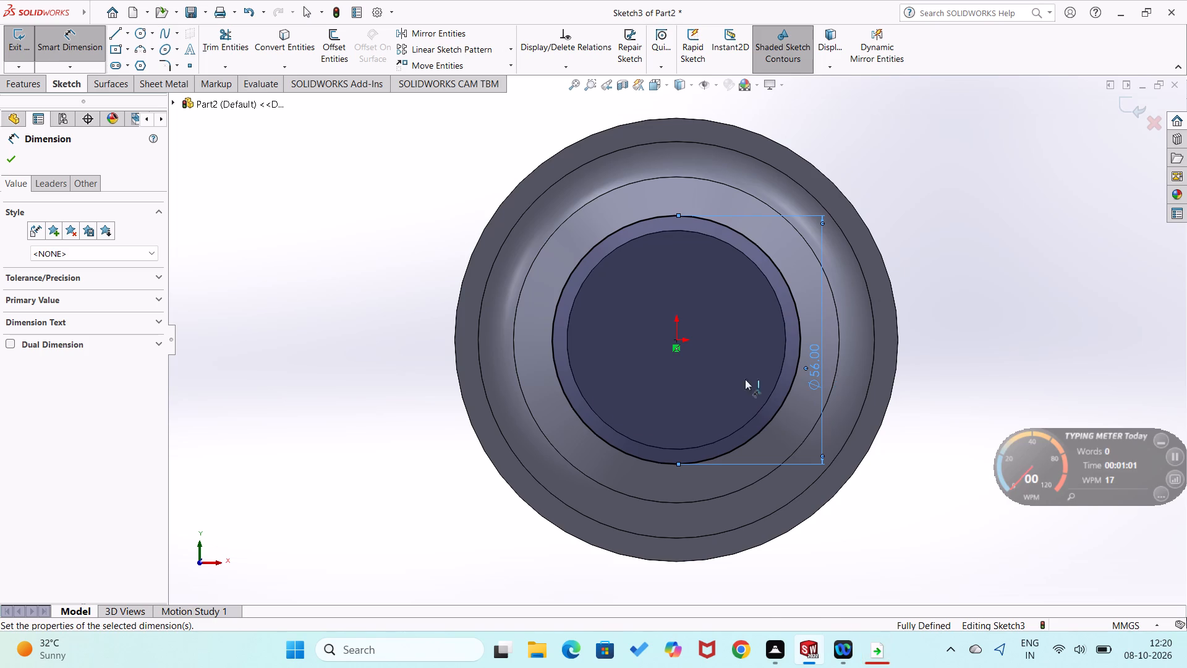
Extrude the 56 mm circle 38 mm outward from the tapered boss as a merged blind boss.
left_click(15, 90)
left_click(18, 56)
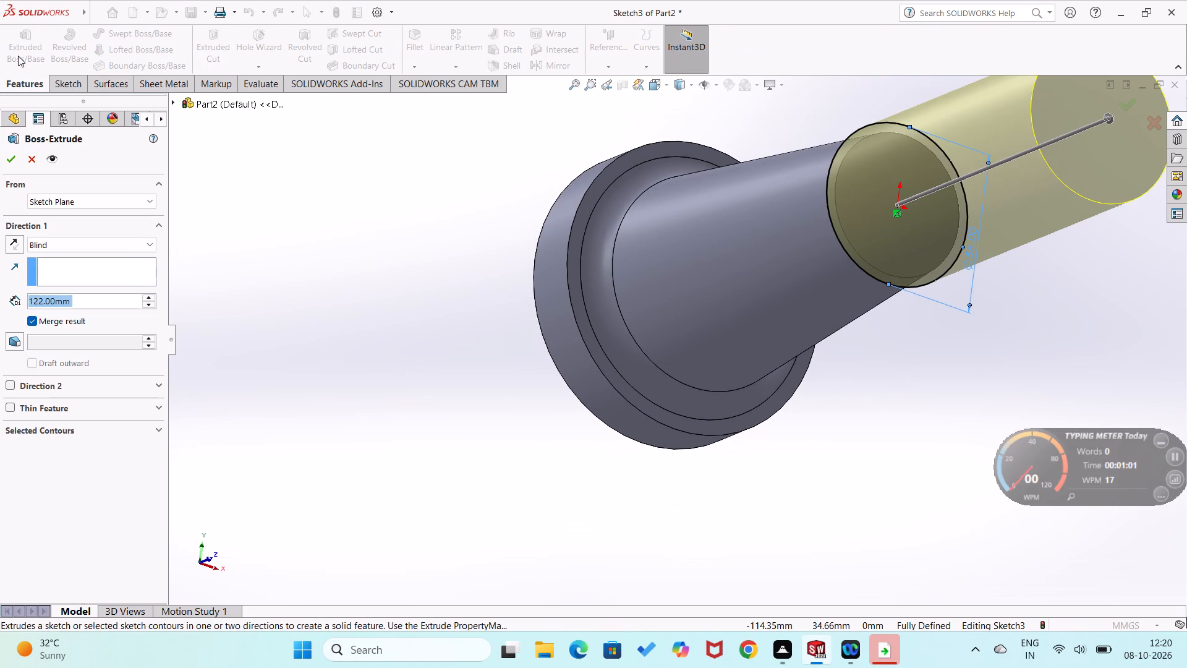
type("35")
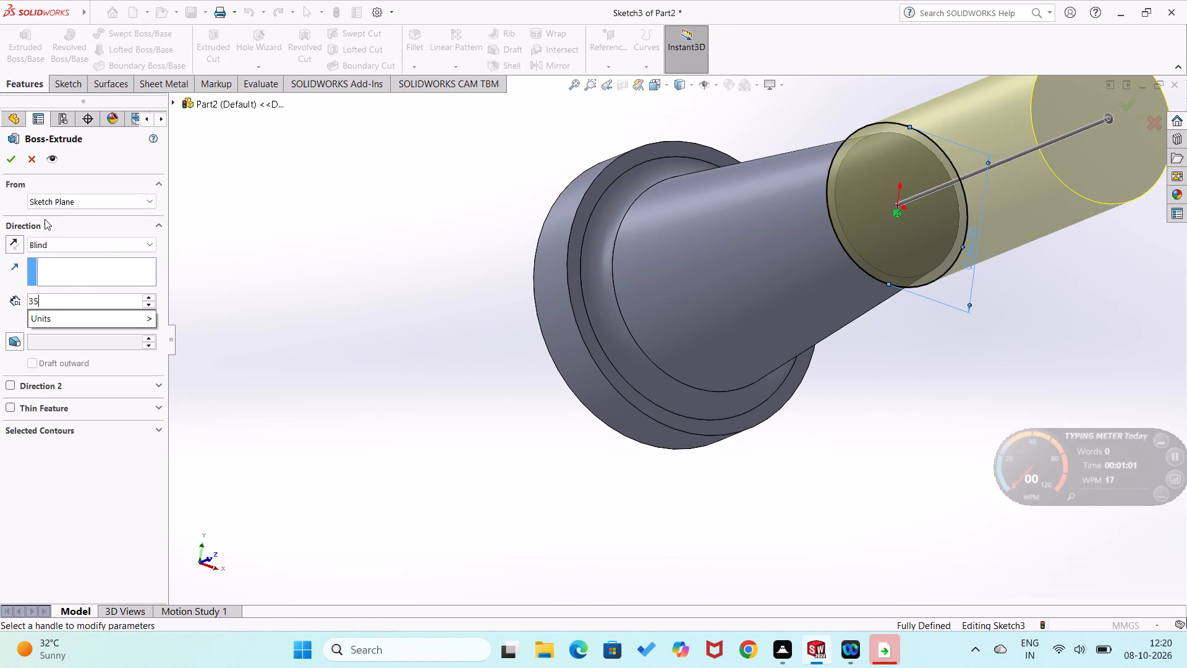
key("BackSpace")
key("8")
key("Return")
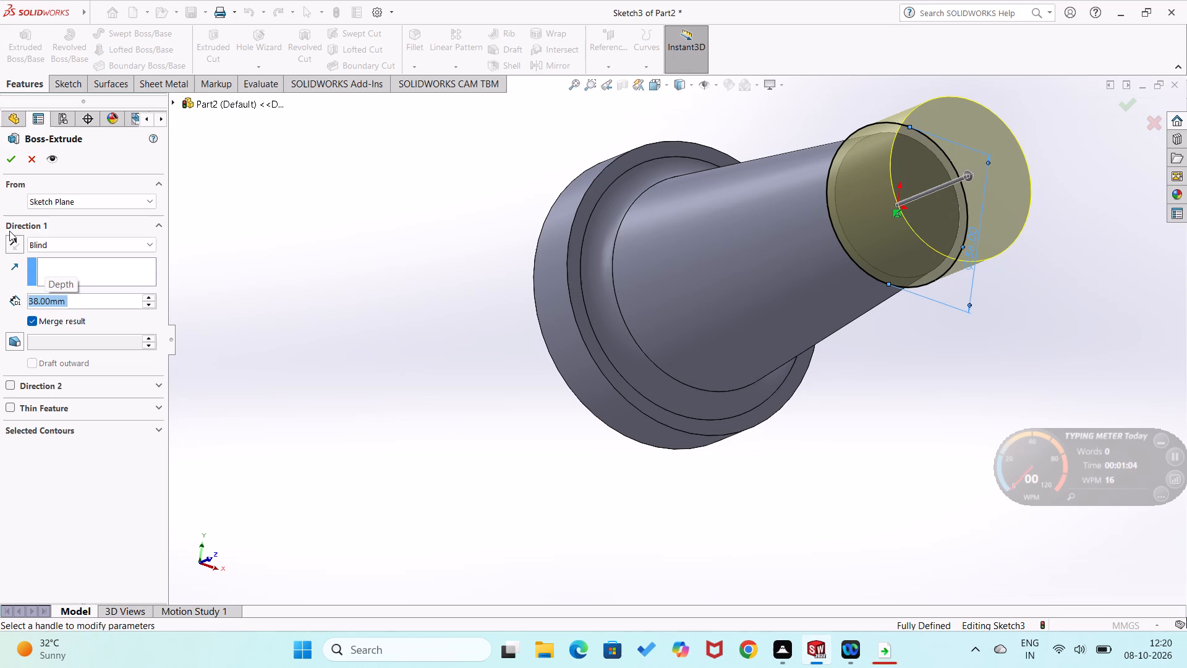
left_click(15, 162)
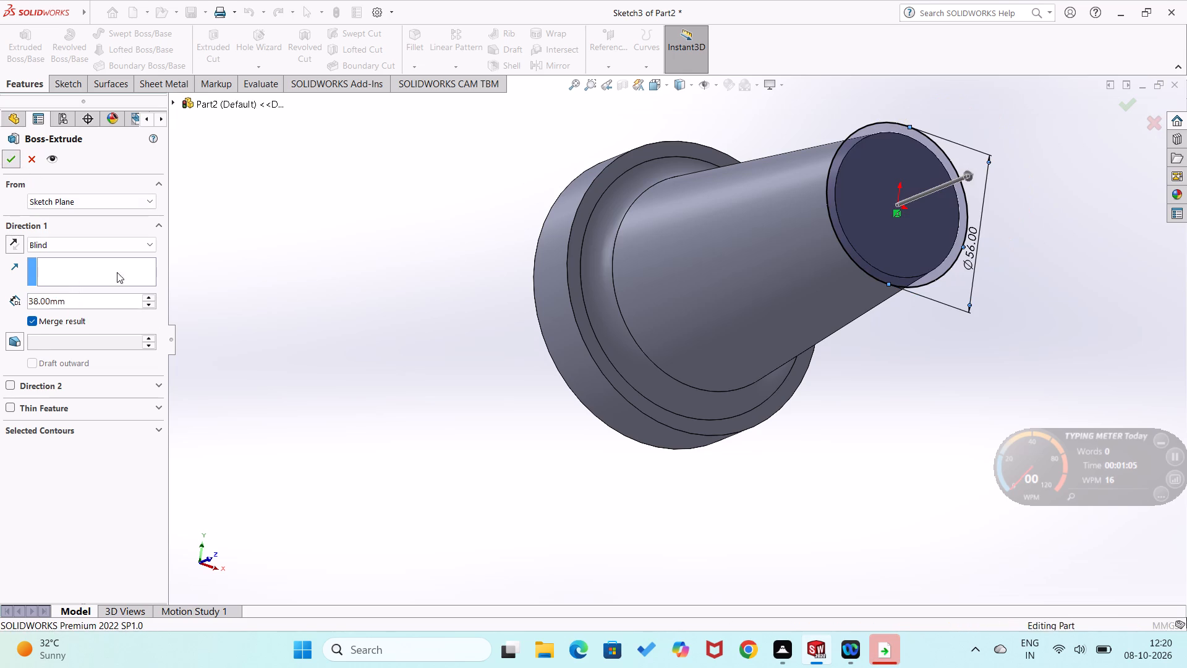
left_click(230, 316)
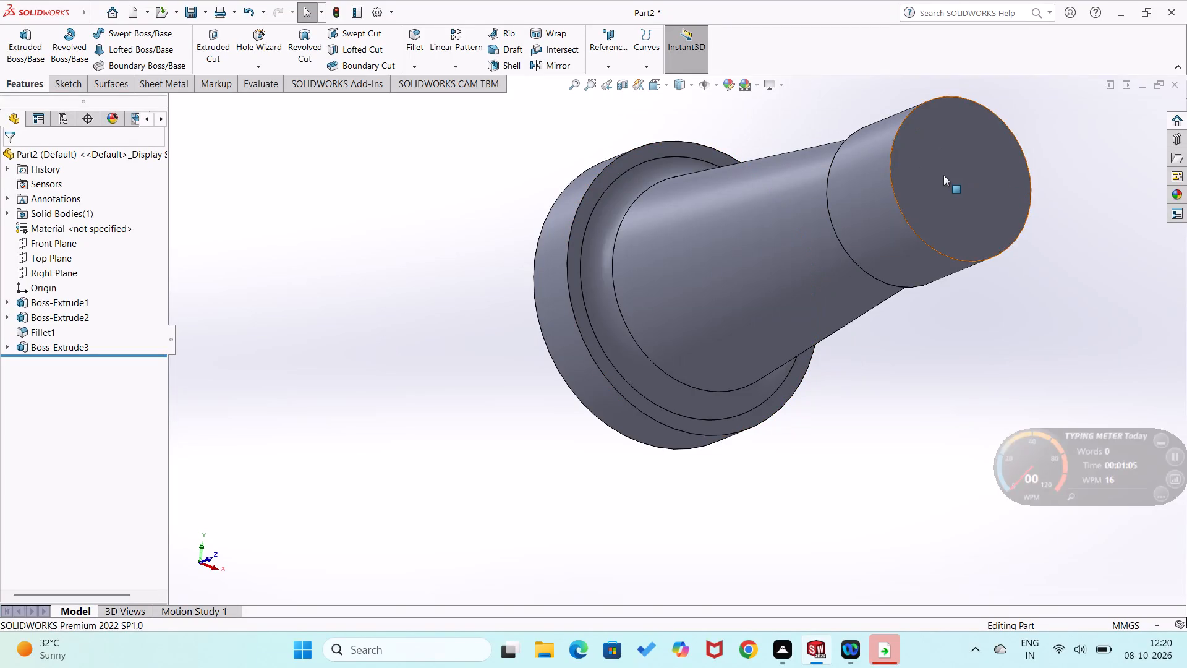
Sketch a circle of about 20 mm radius on the end face of the 56 mm cylinder, centred on the origin.
right_click(943, 175)
left_click(976, 158)
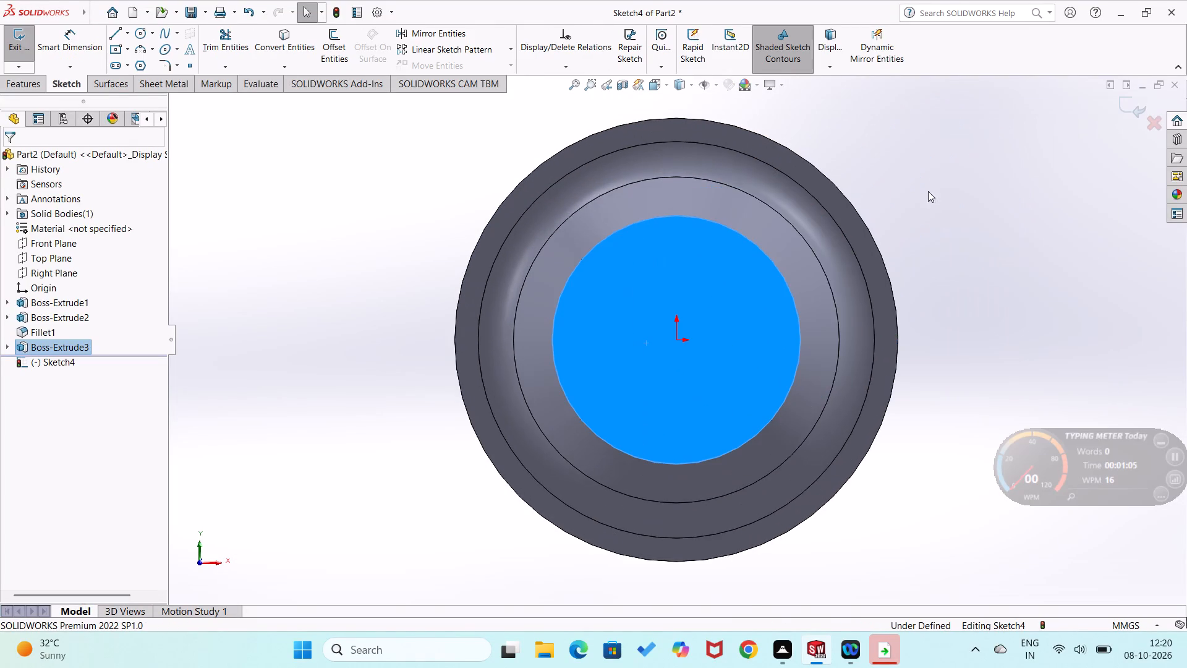
left_click(436, 260)
right_click_drag(314, 288, 412, 230)
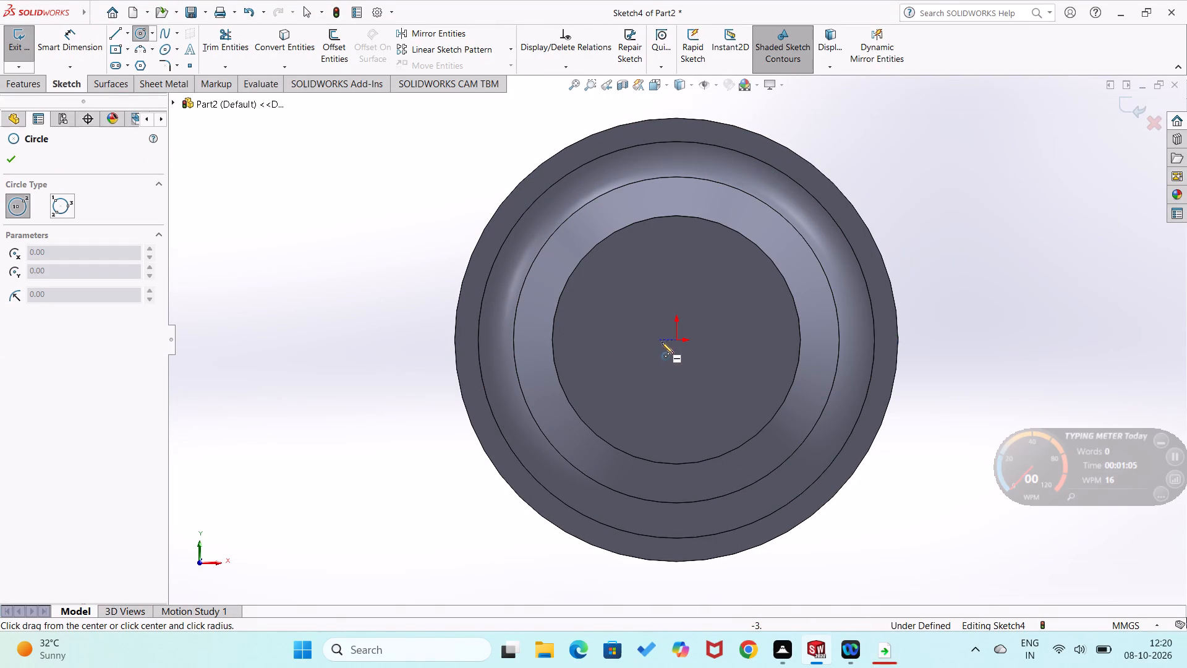
left_click(677, 340)
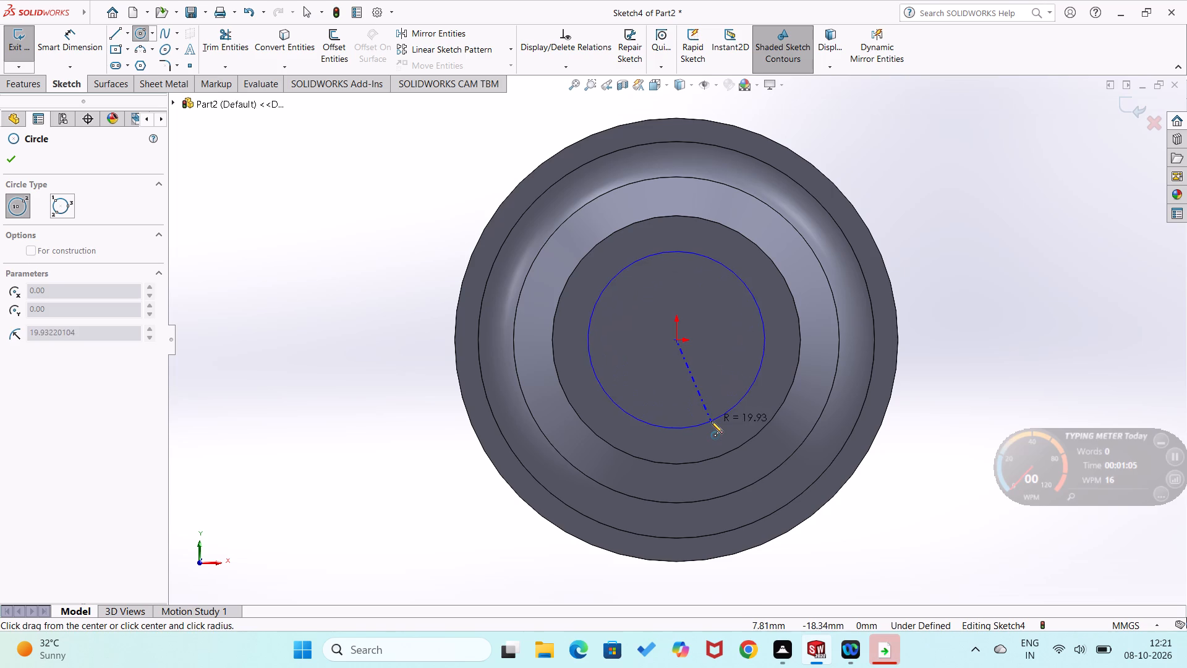
left_click(711, 421)
Dimension the end-face circle's diameter as 50 mm.
right_click_drag(734, 424, 768, 299)
left_click(764, 370)
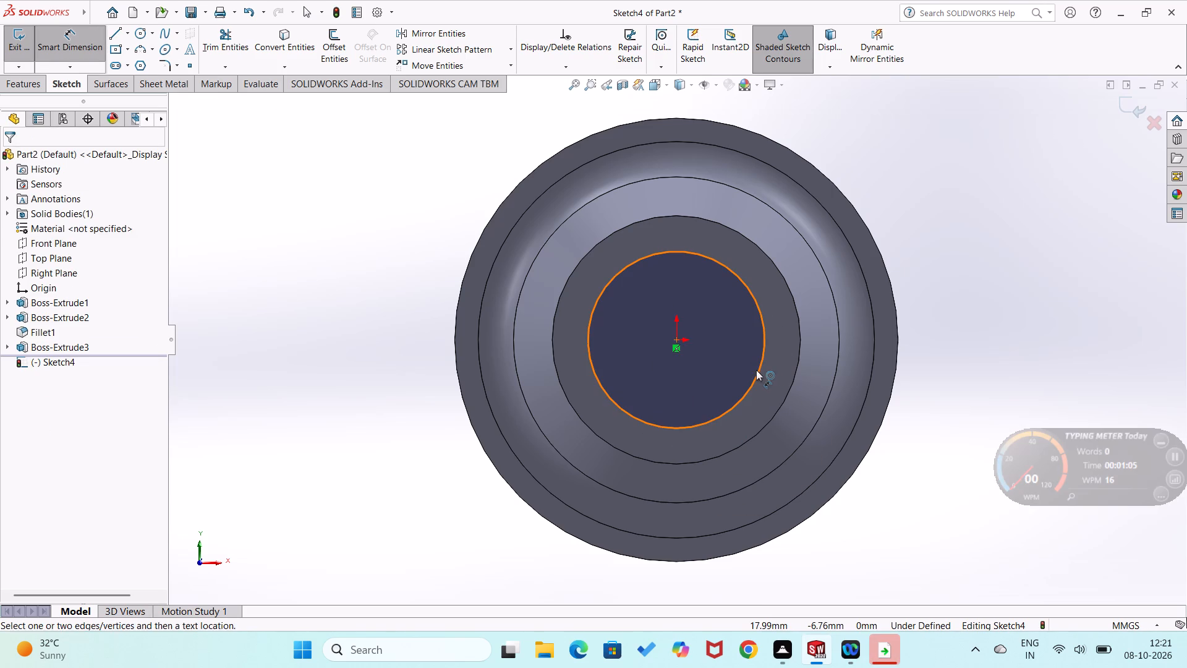
left_click(756, 370)
left_click(786, 370)
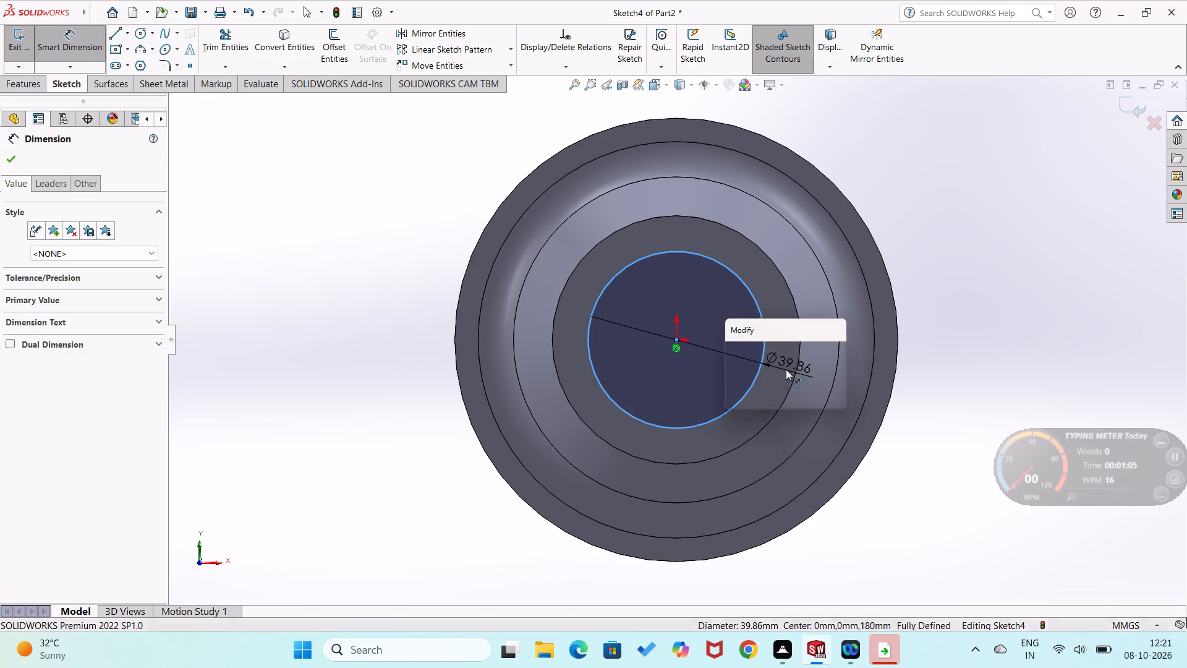
key("8")
key("BackSpace")
type("50")
key("Return")
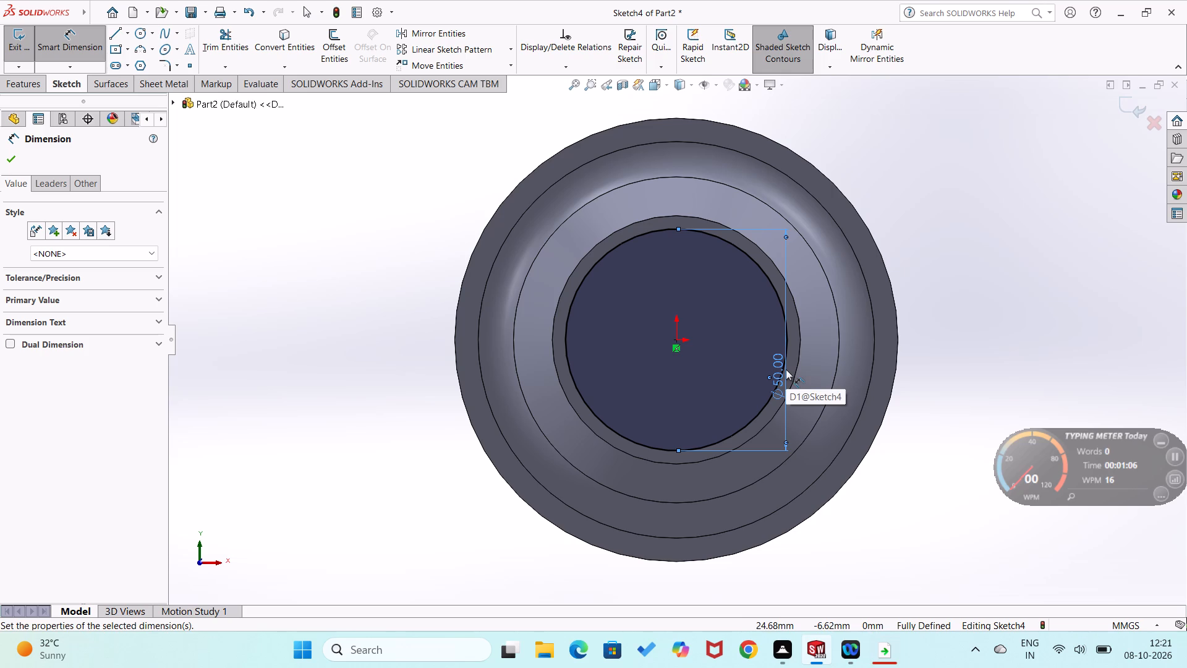
Set the end-face circle's diameter to 45 mm.
double_click(780, 370)
type("45")
key("Return")
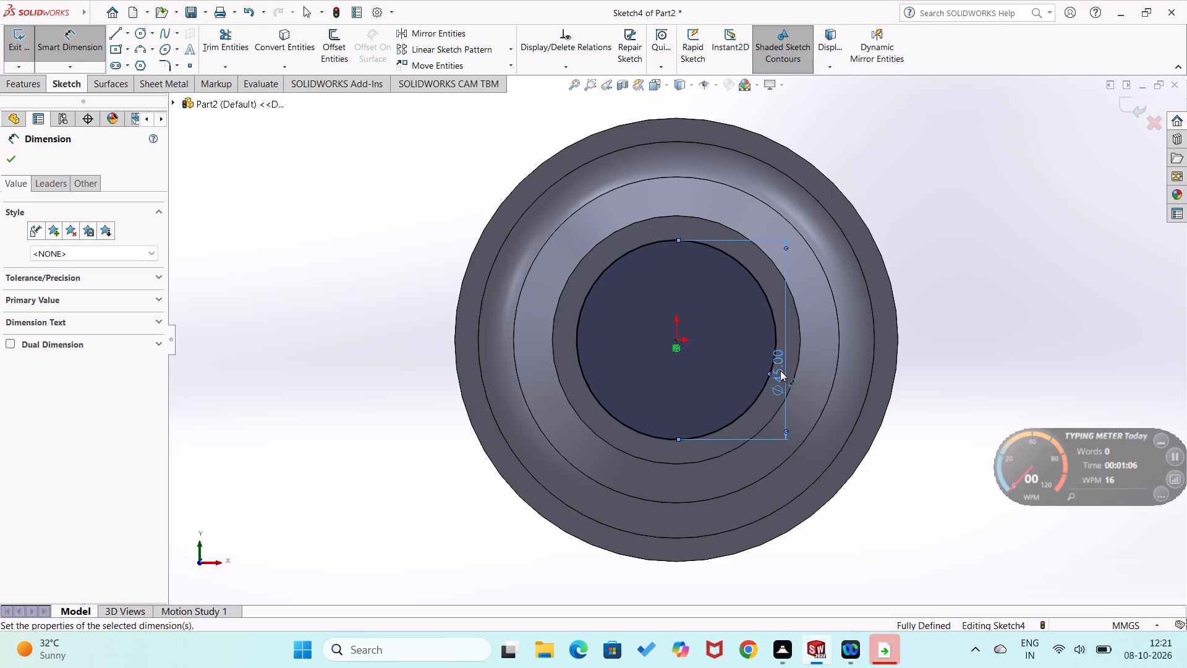
Cut the 45 mm circle as a blind bore 38 mm deep into the end cylinder.
left_click(38, 82)
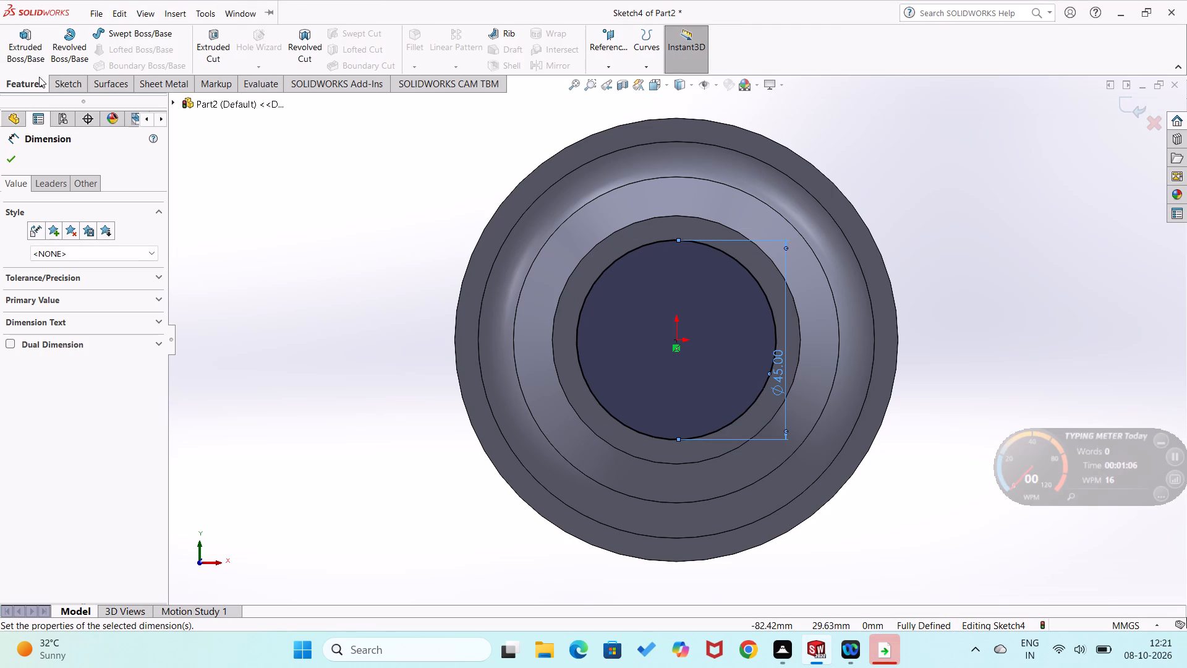
left_click(213, 59)
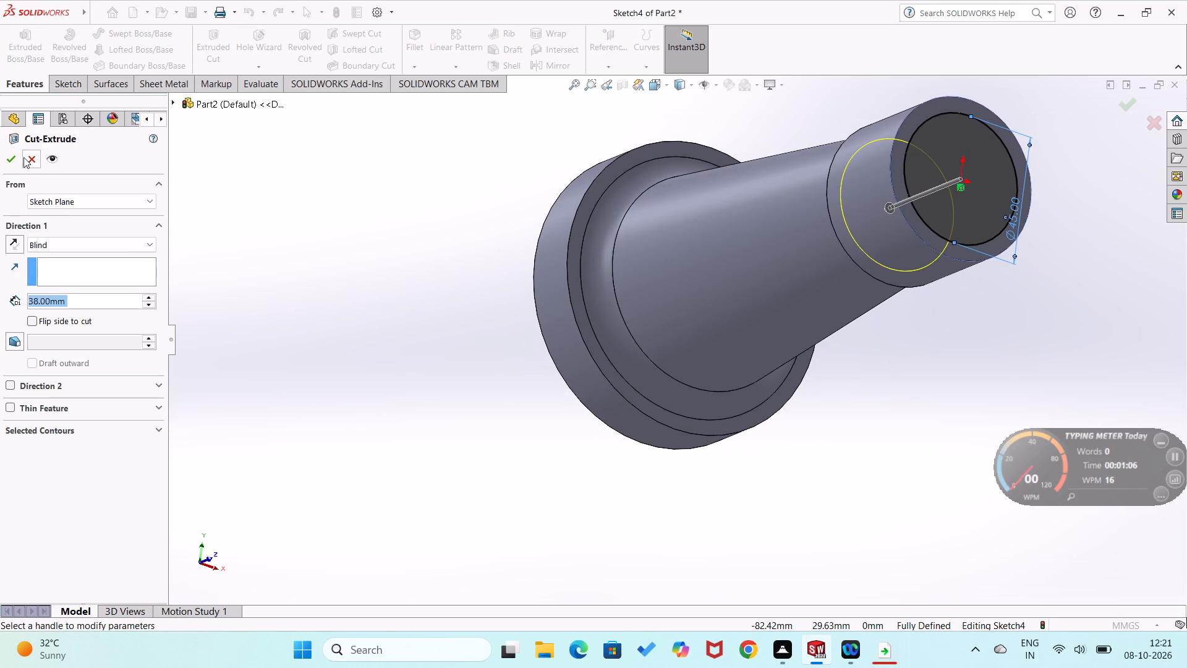
left_click(6, 155)
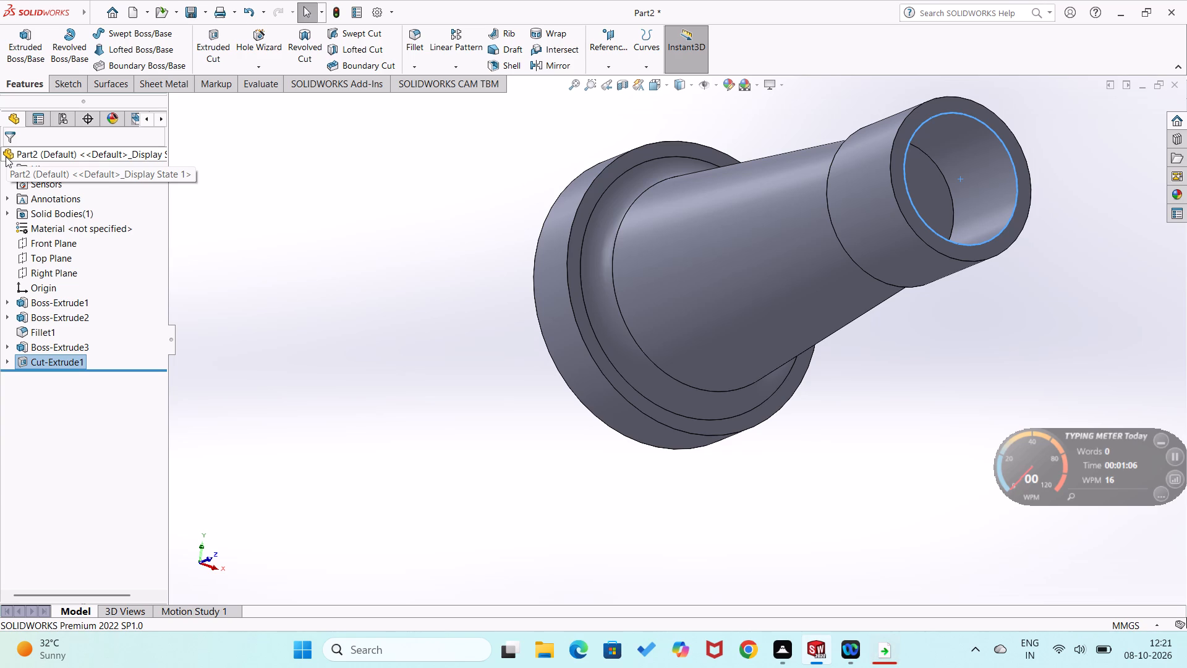
left_click(281, 390)
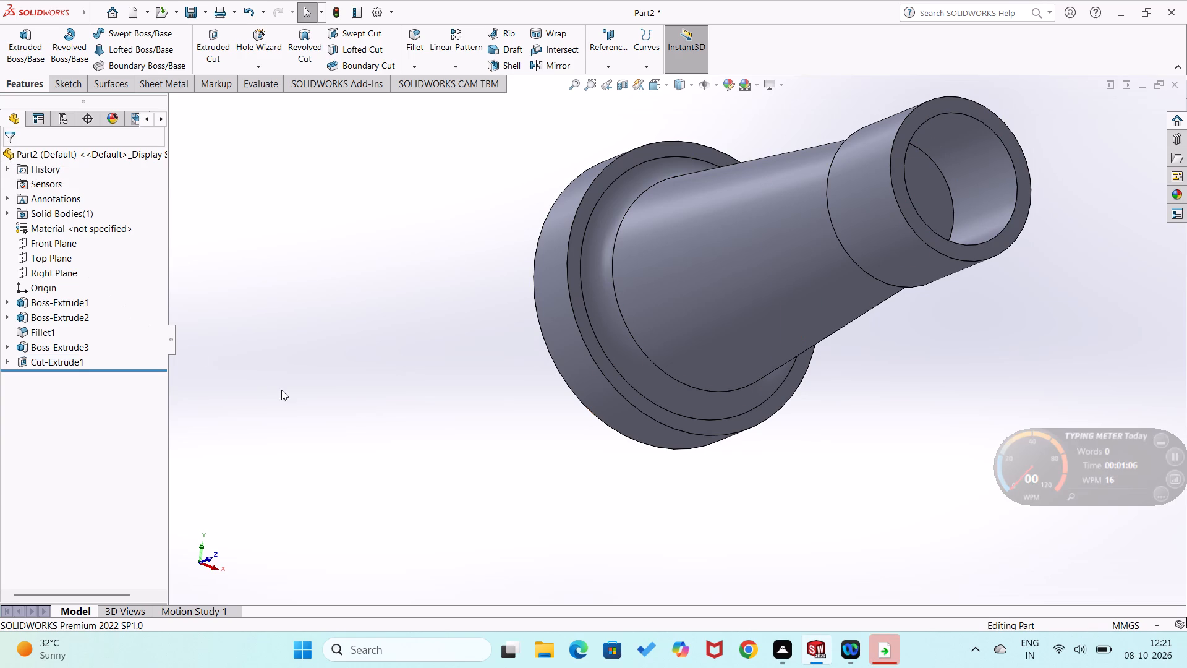
Sketch a circle of about 40 mm radius on the annular end face of the 56 mm cylinder, centred on the origin.
right_click(996, 241)
left_click(1029, 227)
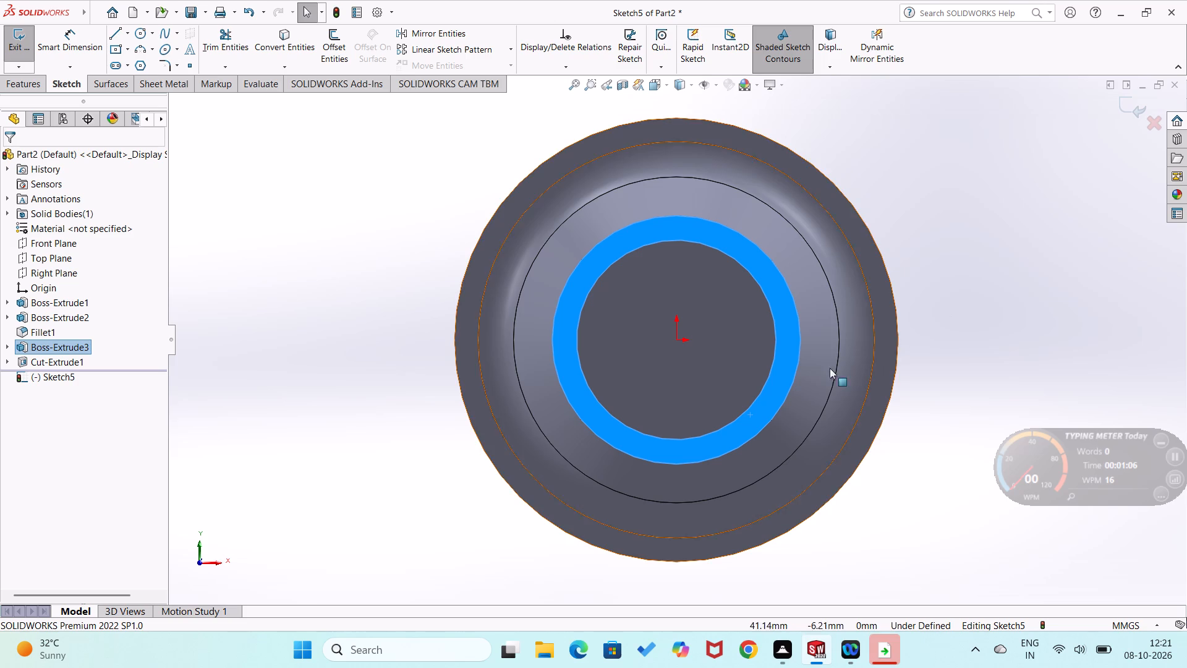
right_click_drag(327, 387, 370, 362)
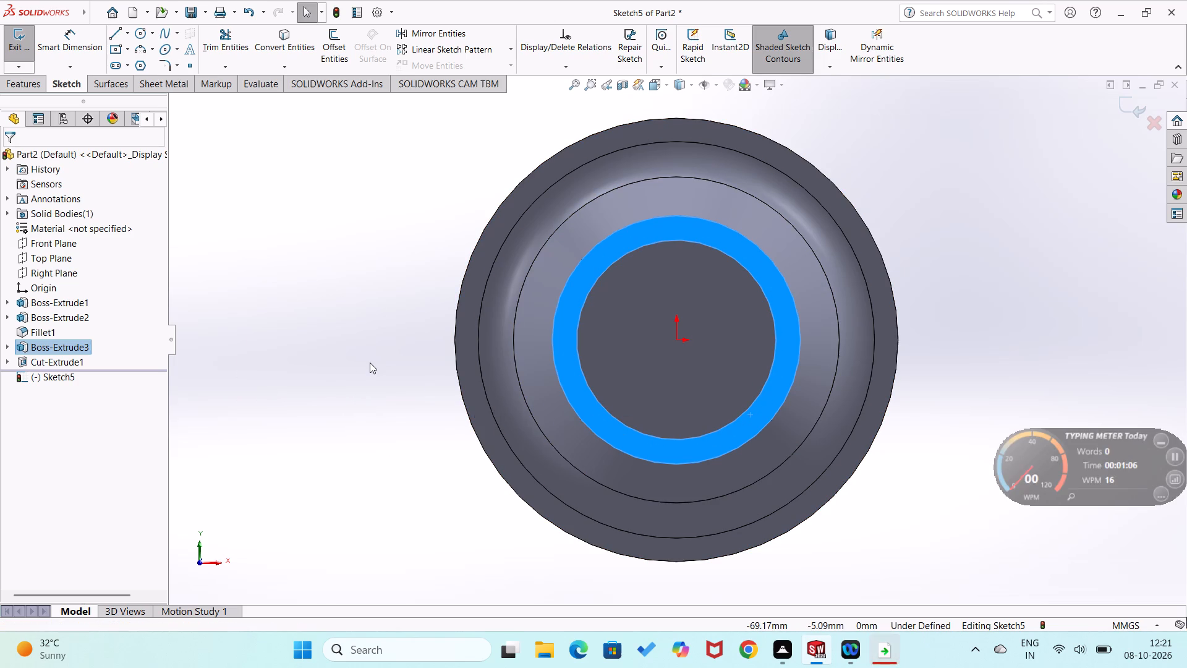
right_click_drag(346, 384, 401, 310)
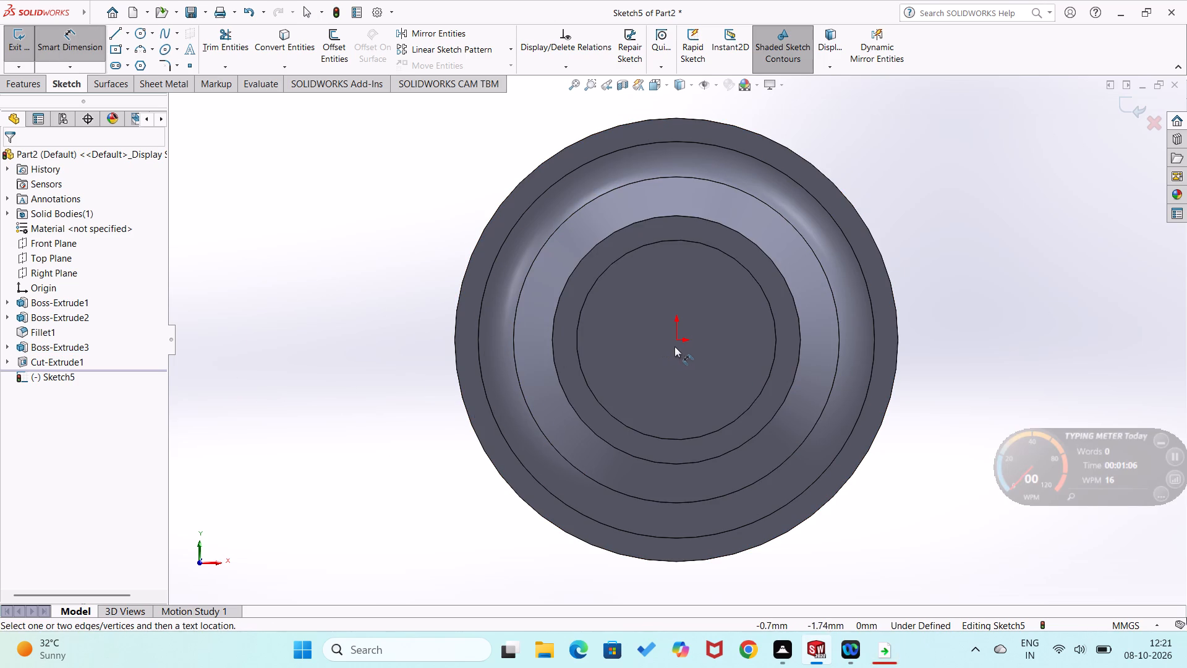
right_click_drag(353, 350, 451, 356)
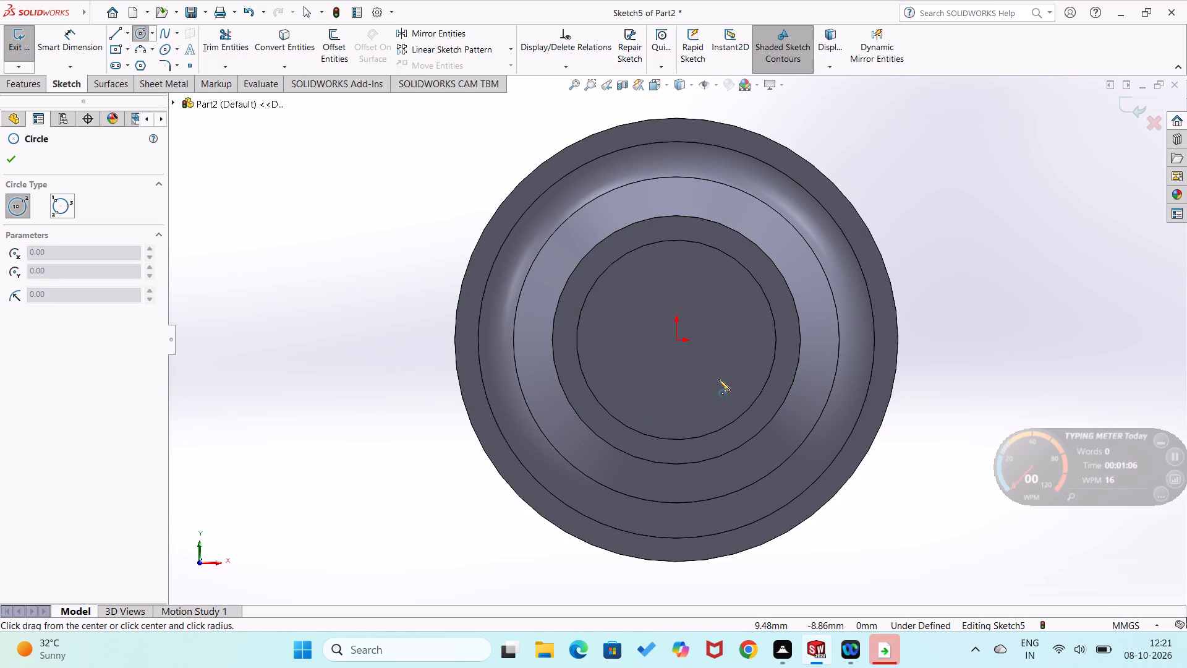
left_click(677, 341)
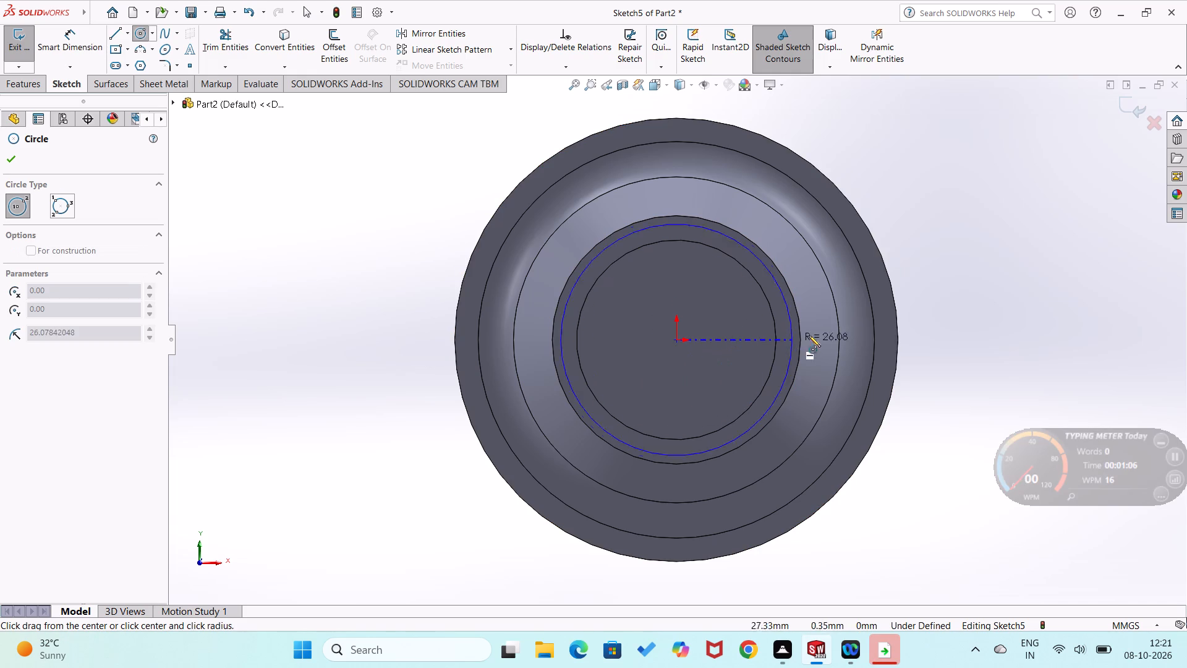
left_click(855, 351)
Dimension the new end-face circle's diameter as 78 mm.
right_click_drag(878, 383, 907, 237)
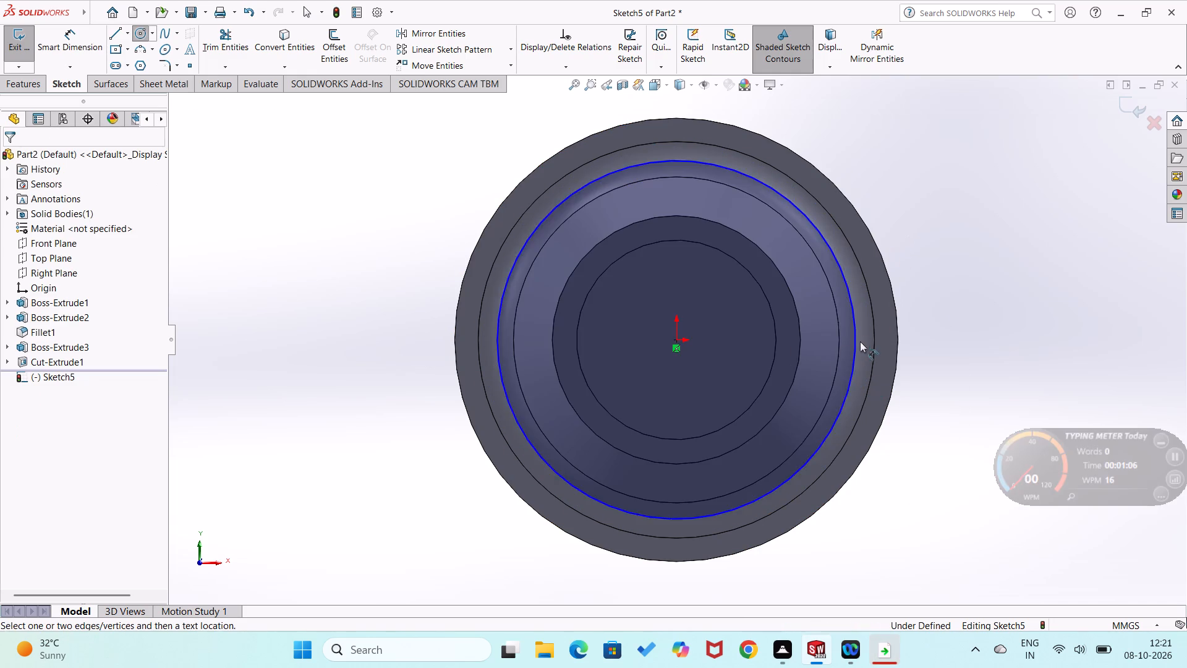
left_click(853, 353)
left_click(938, 338)
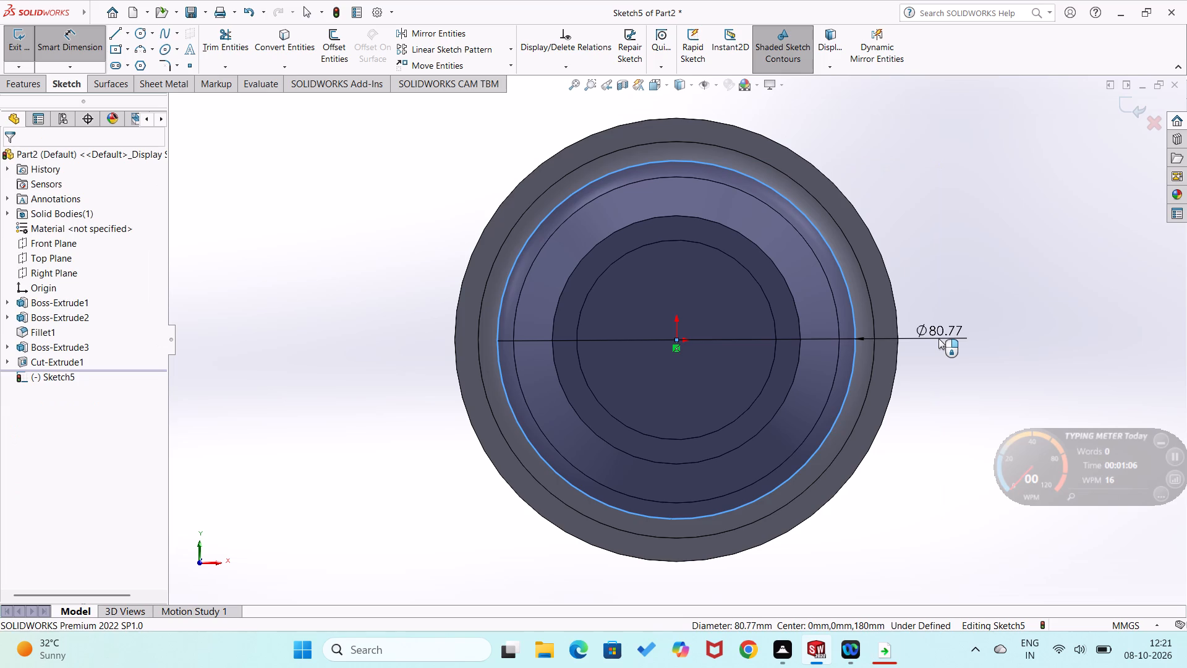
type("78")
key("Return")
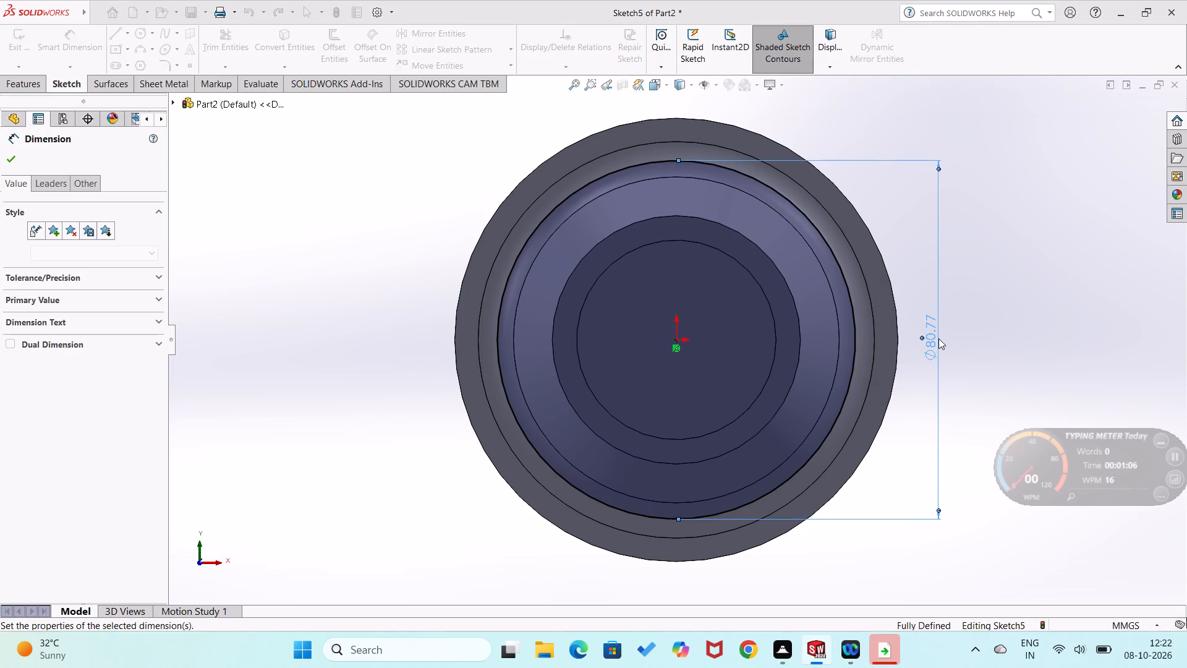
left_click(1022, 405)
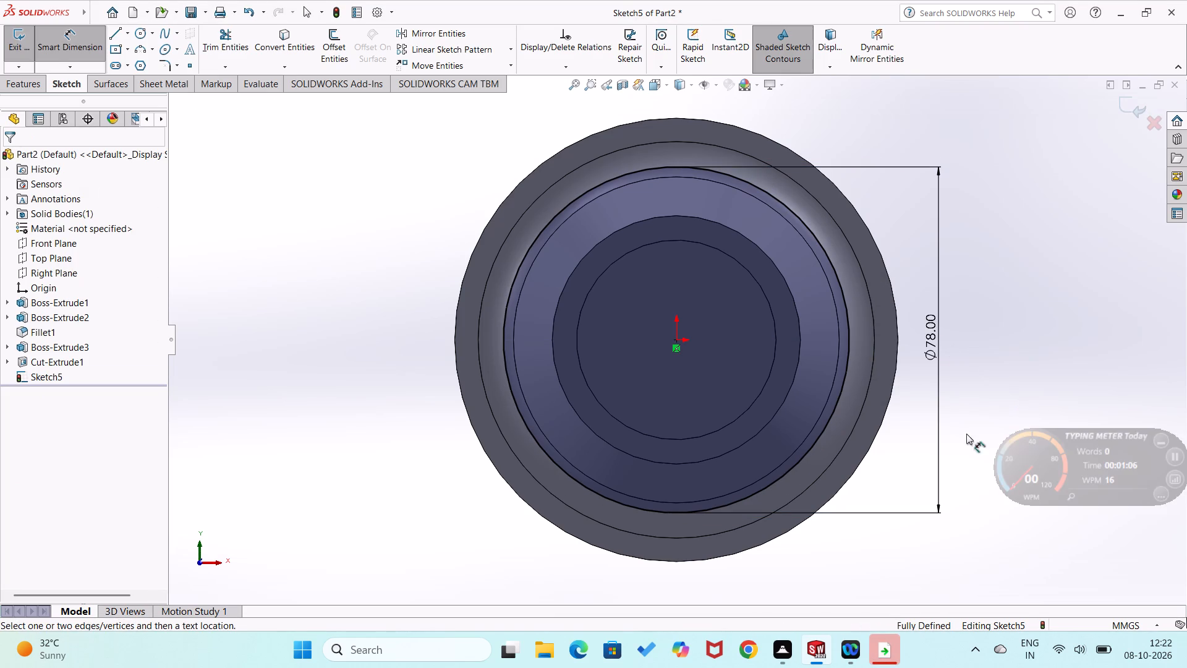
Extrude the 78 mm circle as a blind boss 10 mm outward from the end cylinder, merged with the body.
middle_click_drag(400, 492, 419, 349)
scroll(419, 349, "down", 1)
scroll(412, 349, "up", 2)
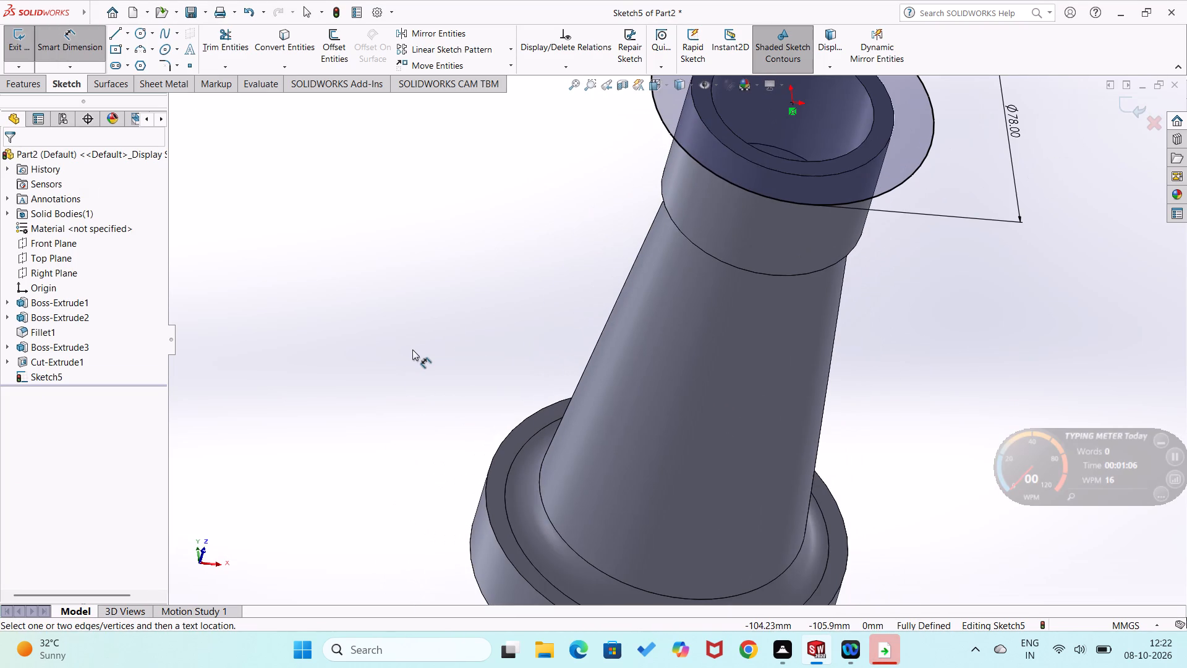
left_click(14, 90)
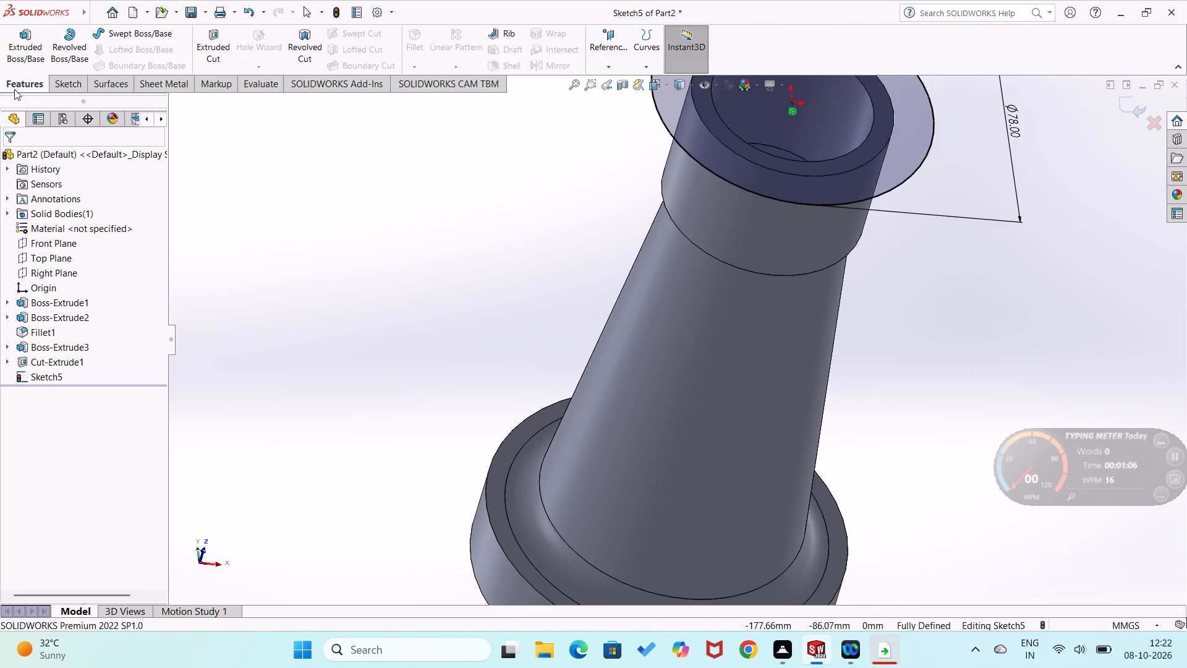
left_click(29, 56)
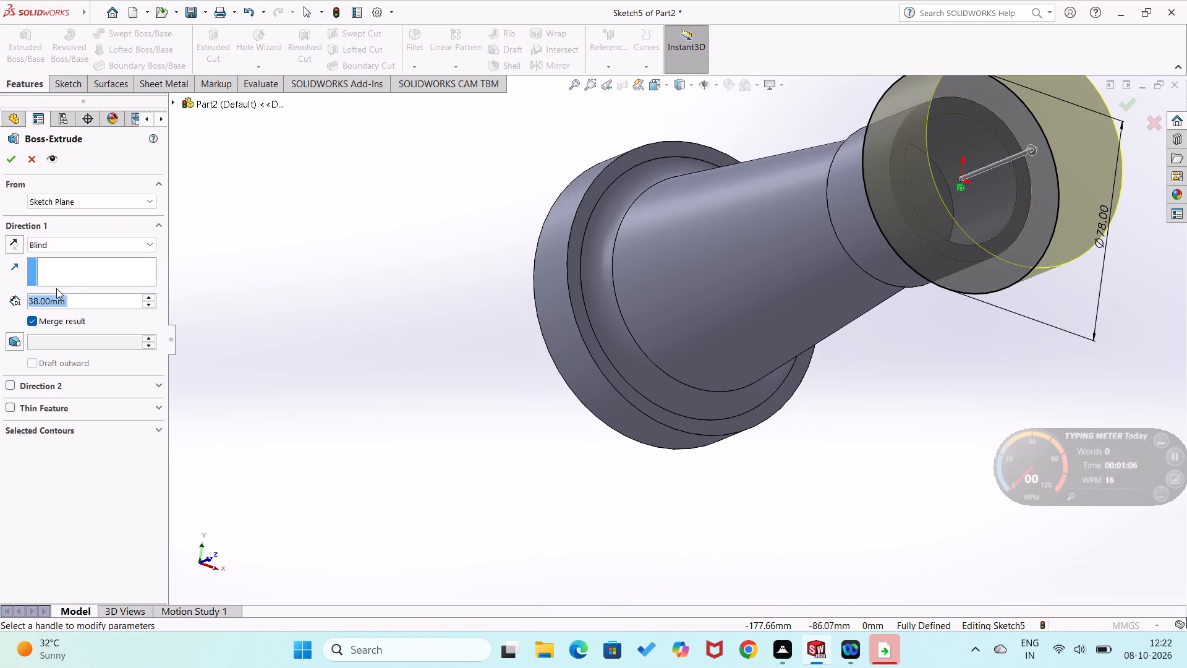
type("10")
key("Return")
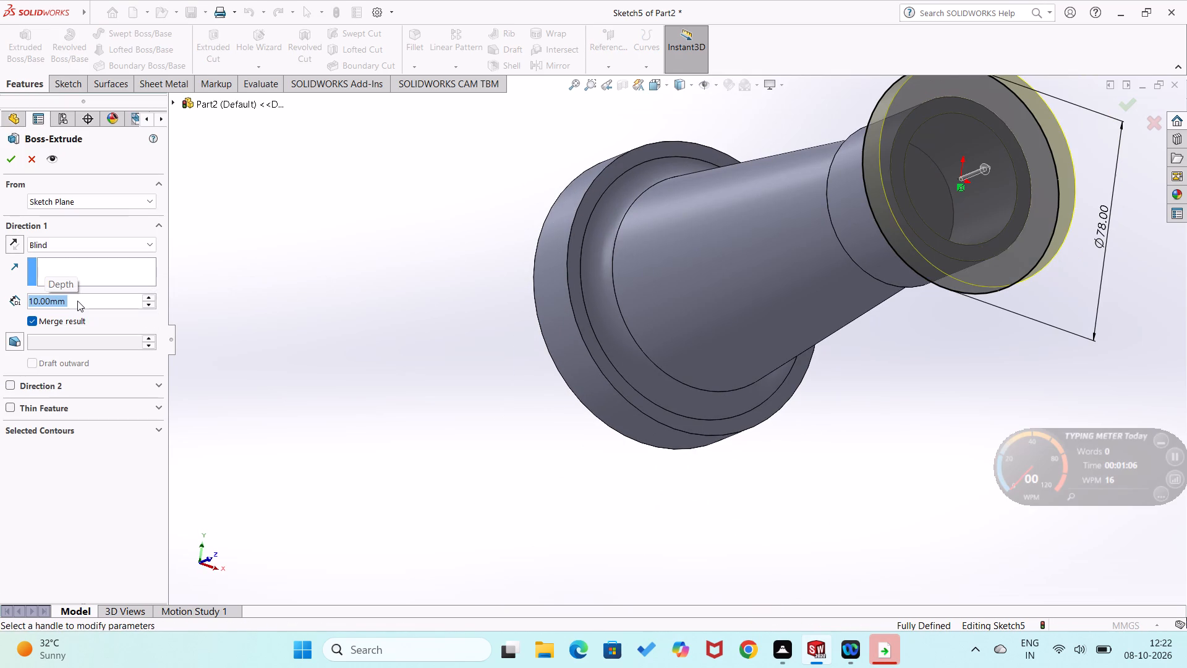
left_click(13, 162)
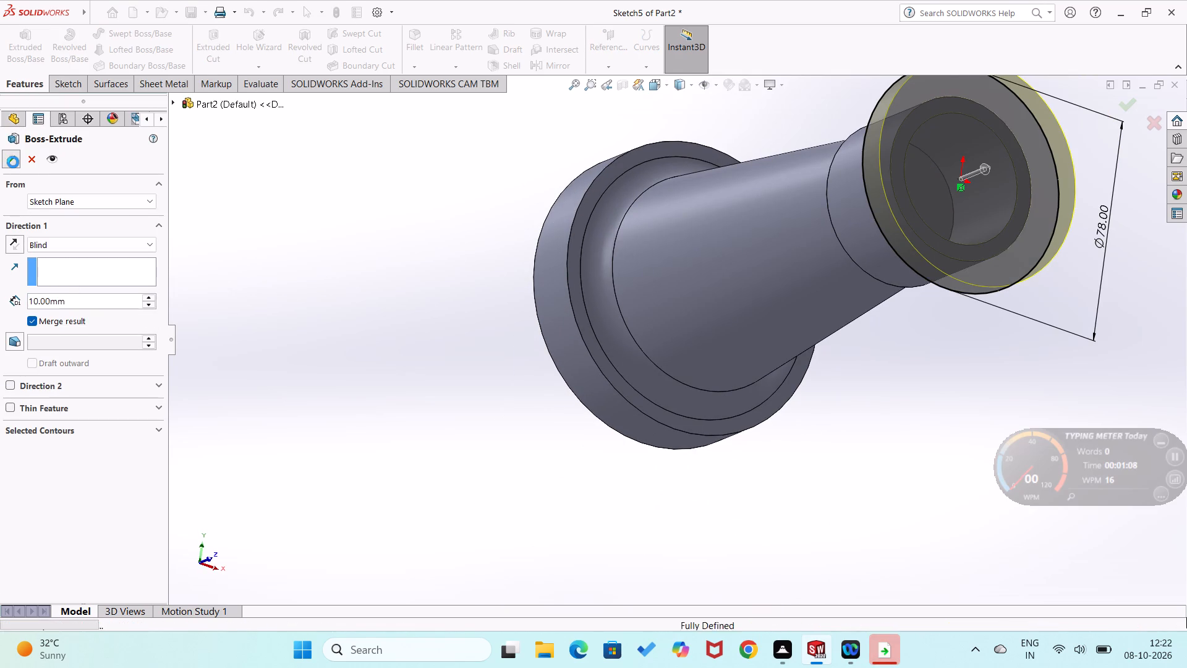
left_click(264, 316)
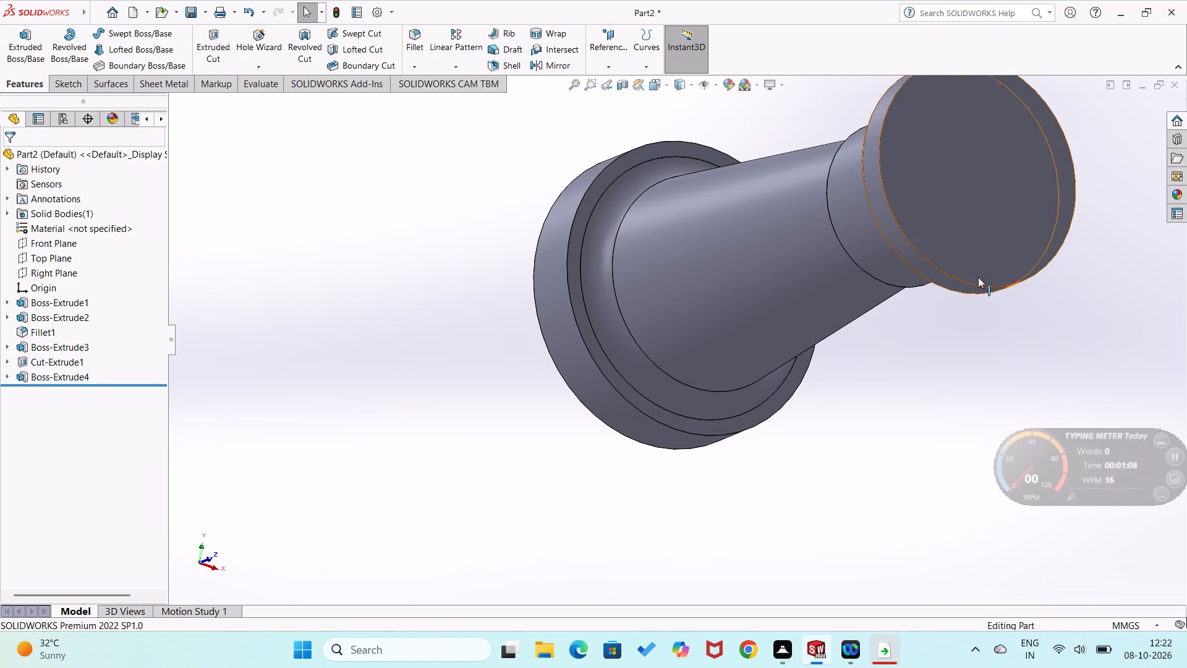
Sketch a circle of about 11 mm radius on the outer face of the 78 mm disc, centred on the origin.
right_click(998, 225)
left_click(1023, 205)
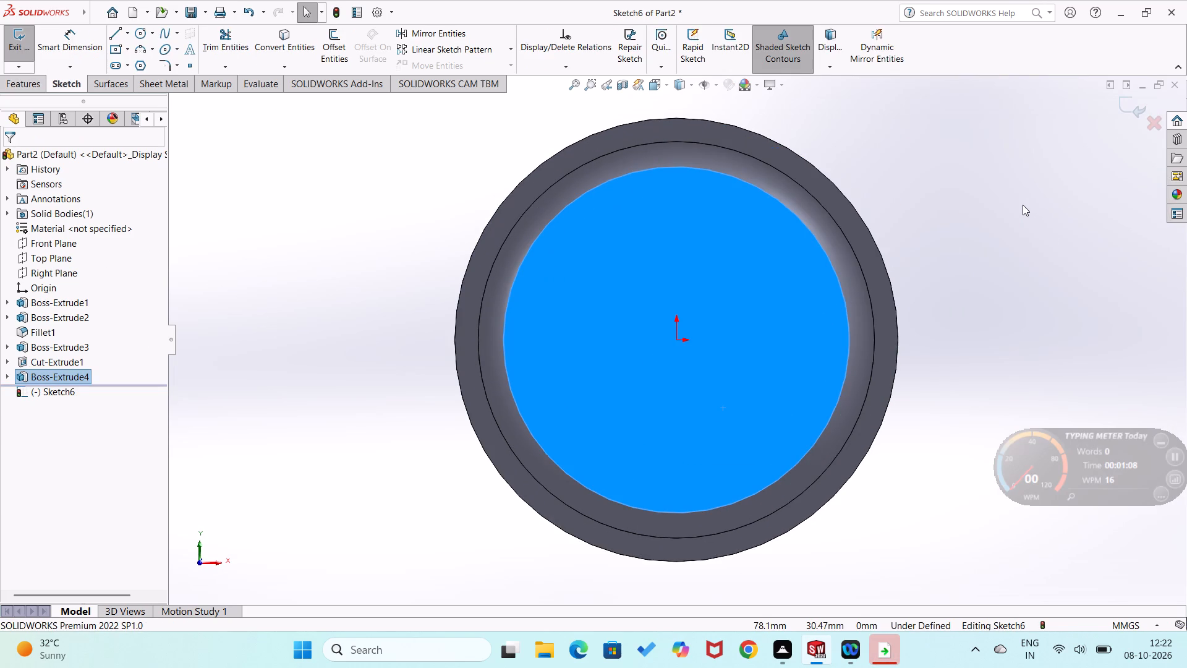
right_click_drag(323, 401, 409, 376)
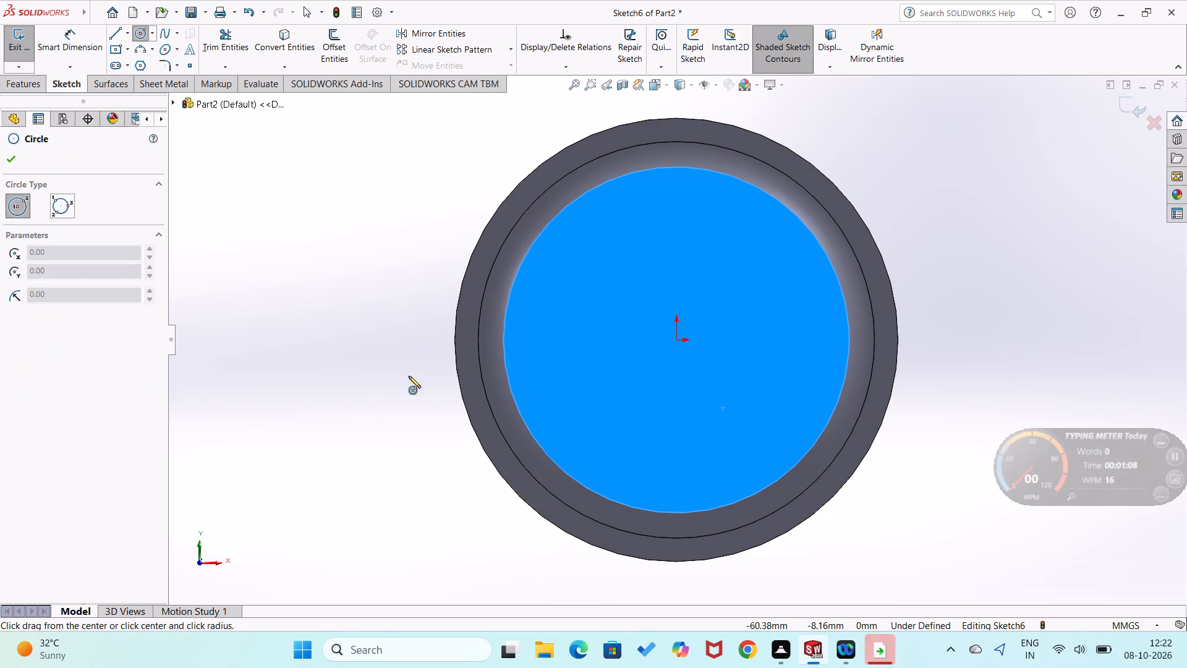
left_click(677, 339)
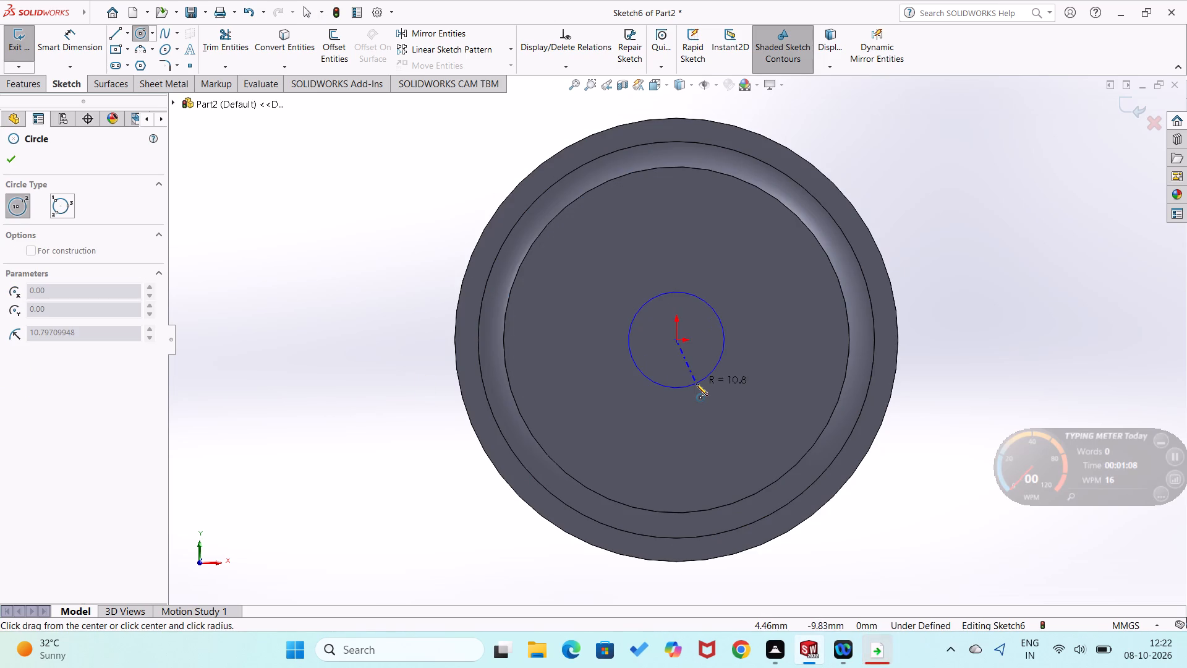
left_click(696, 383)
Dimension the small circle's diameter on the disc face as 37 mm.
right_click_drag(730, 407, 748, 310)
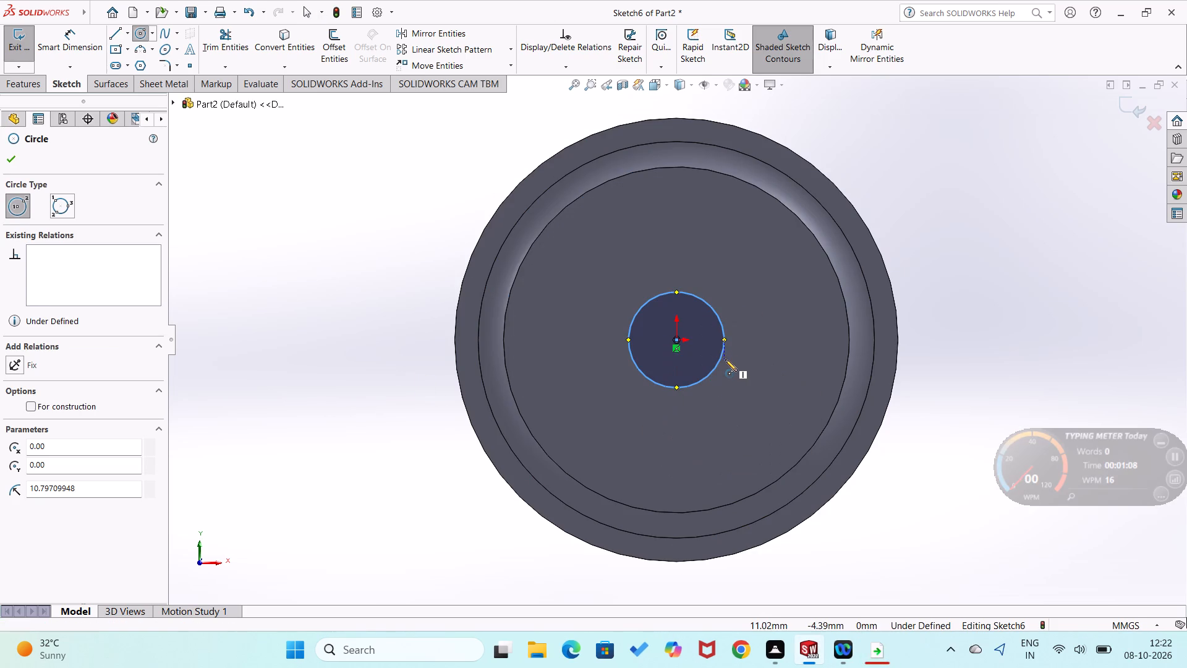
right_click_drag(748, 382, 749, 262)
left_click(724, 349)
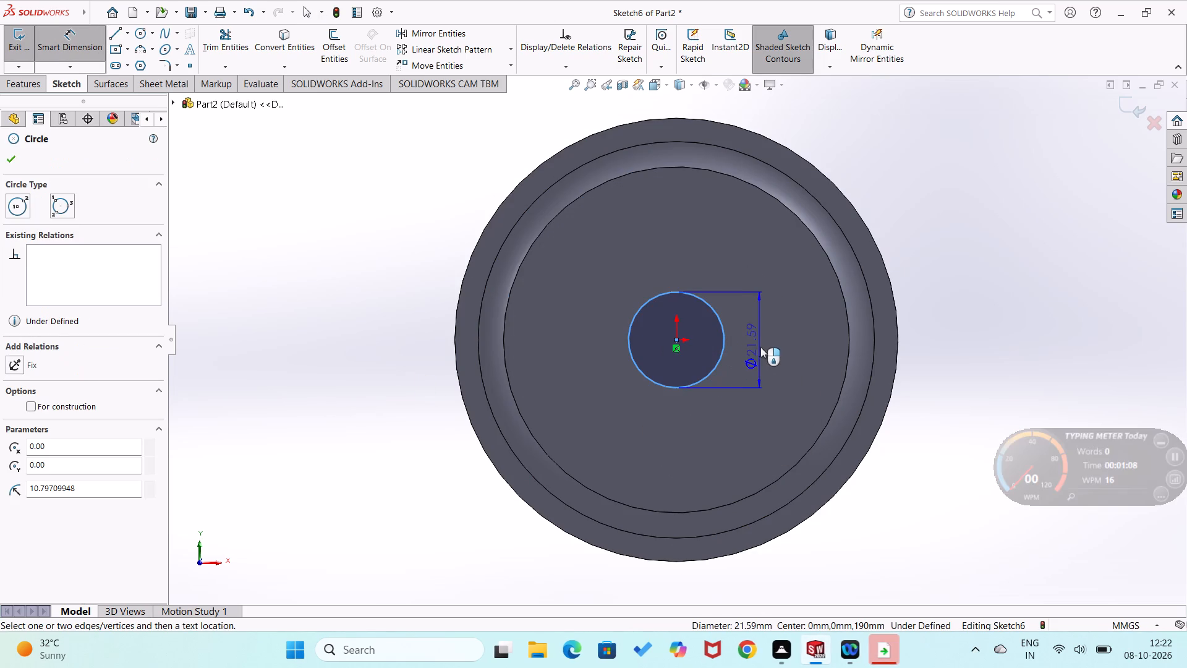
left_click(761, 346)
key("3")
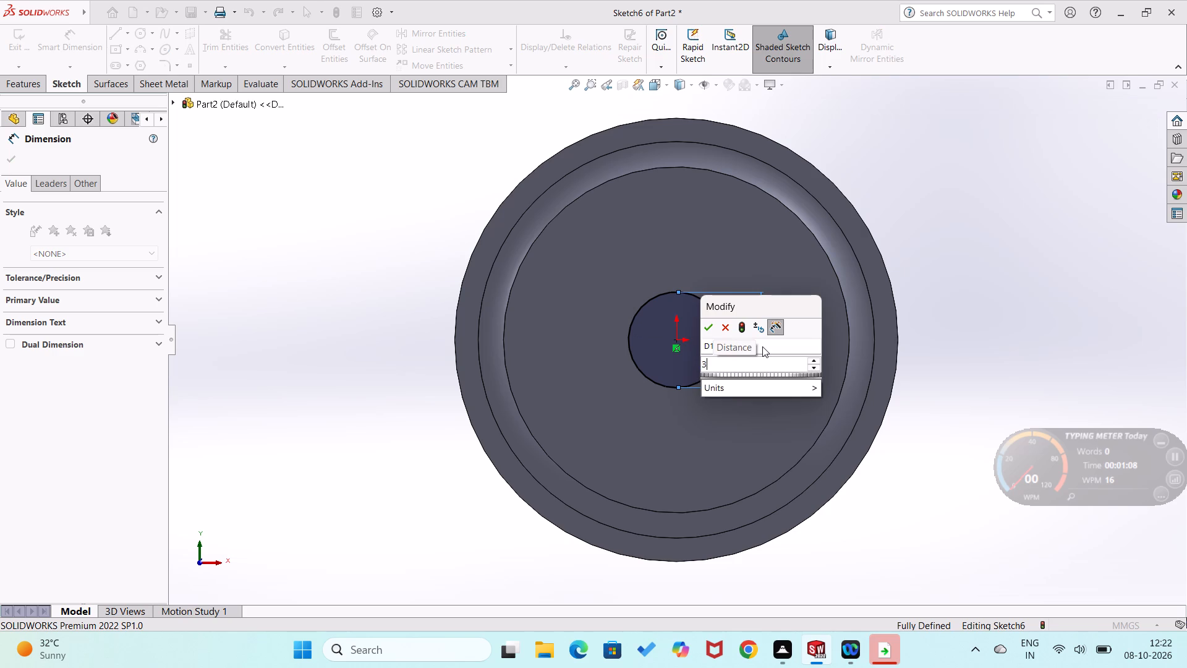
key("7")
key("Return")
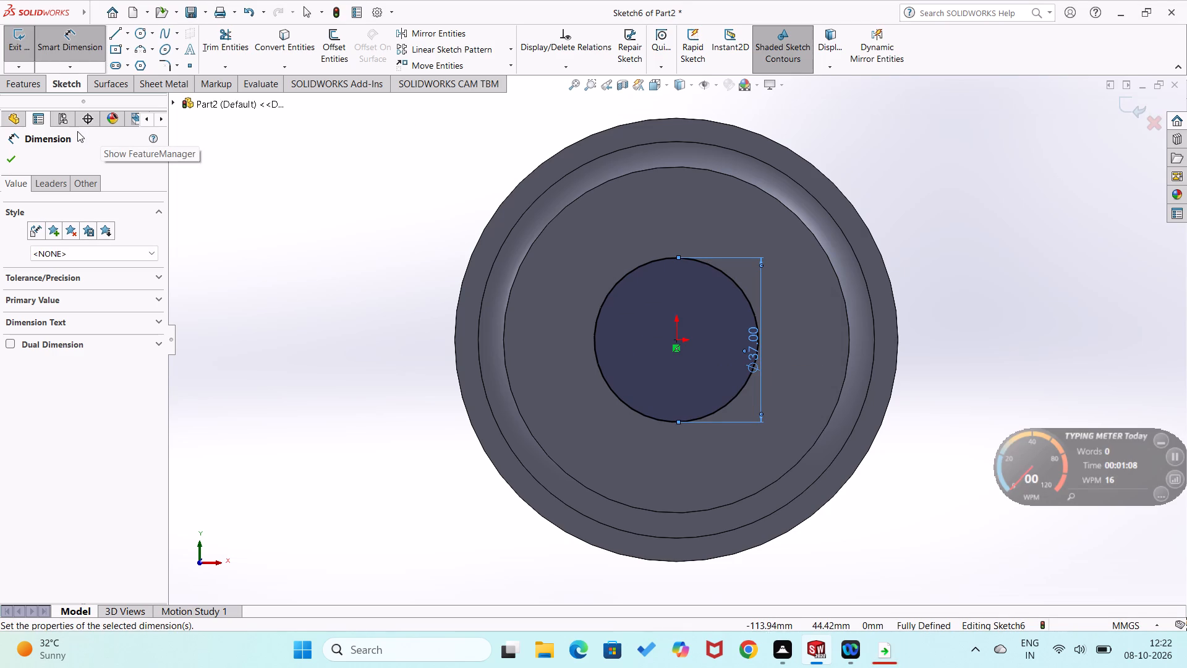
Extrude the 37 mm circle as a blind boss 10 mm outward from the 78 mm disc, merged with the body.
left_click(37, 81)
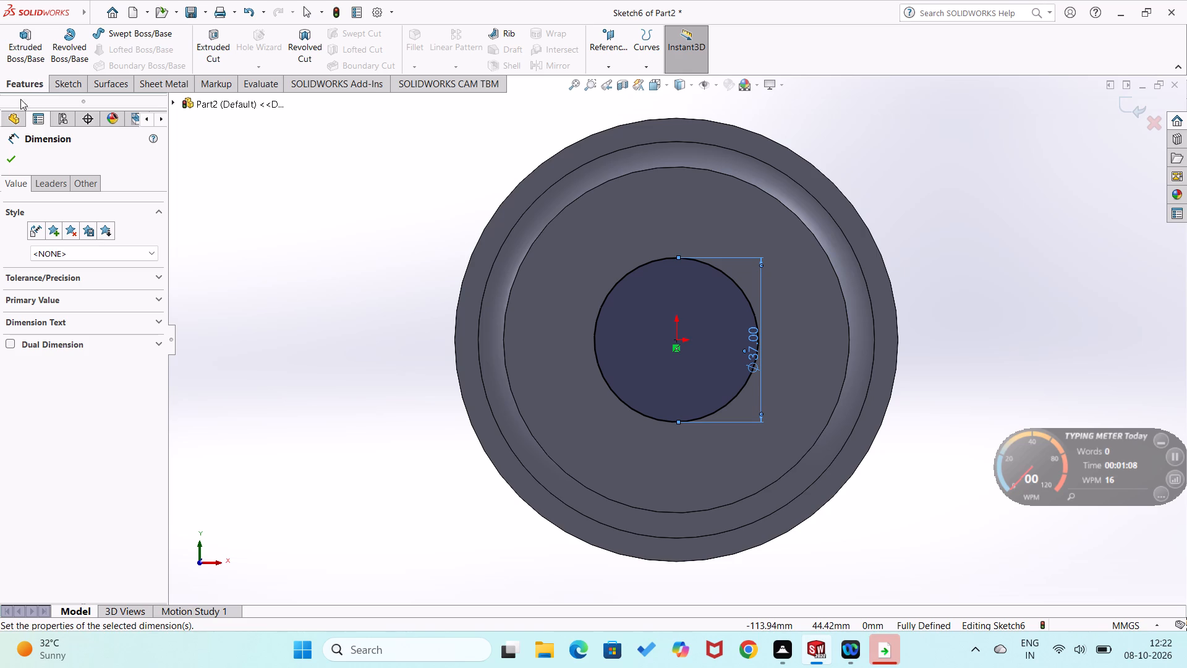
left_click(24, 64)
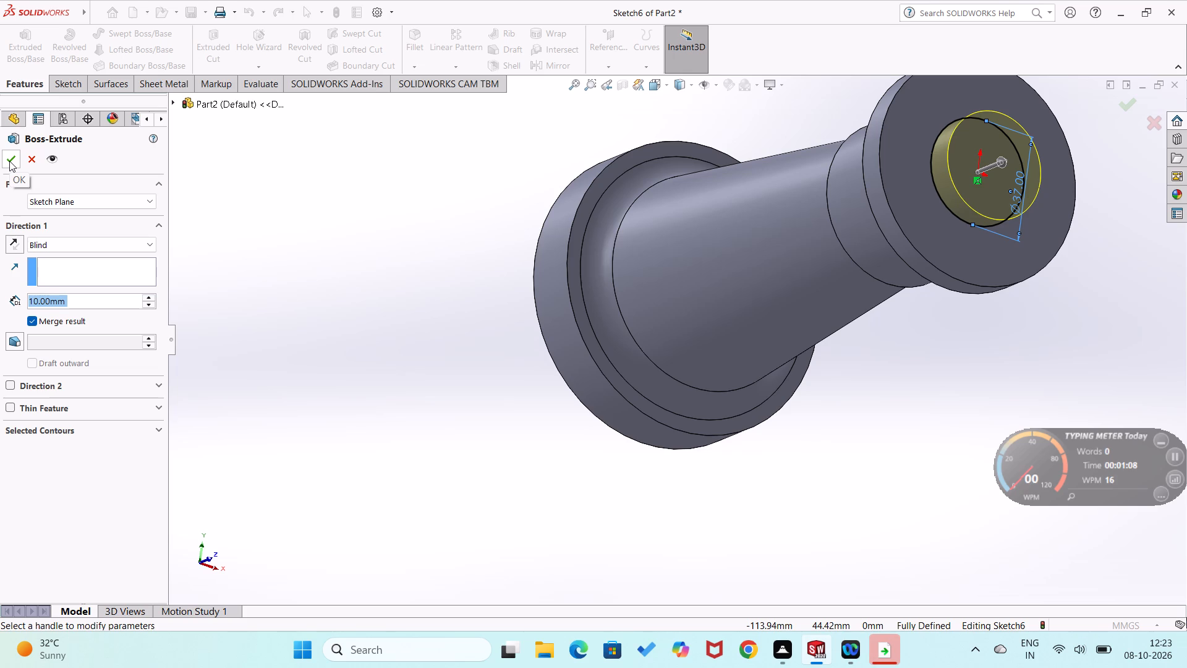
left_click(9, 161)
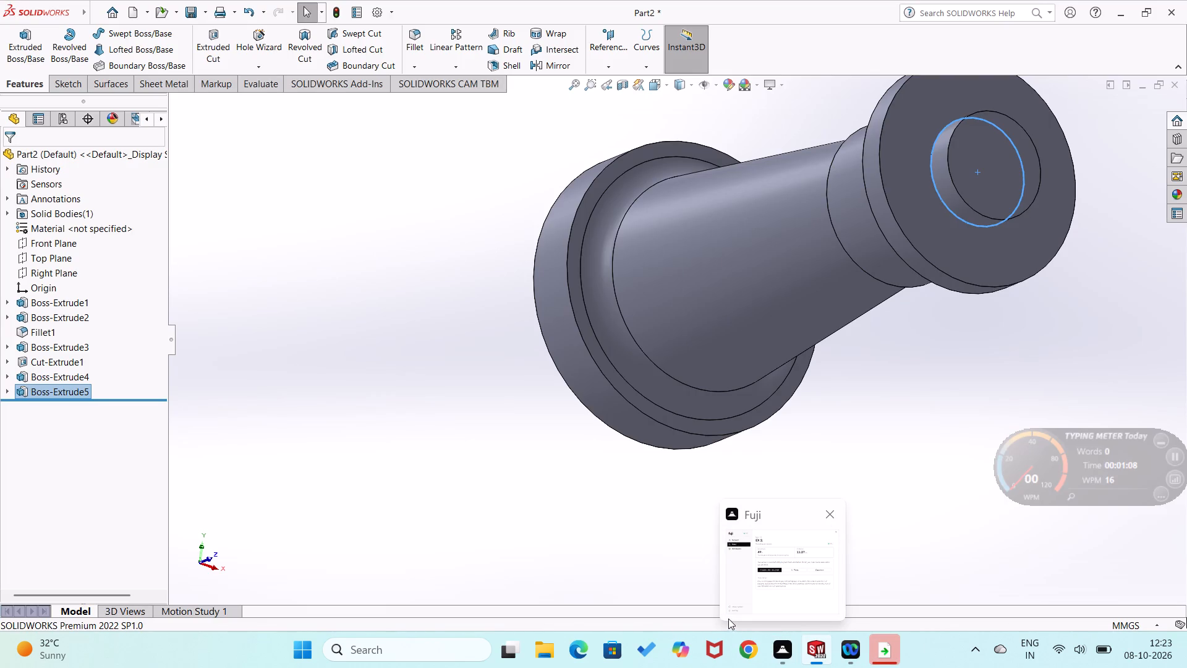
left_click(547, 502)
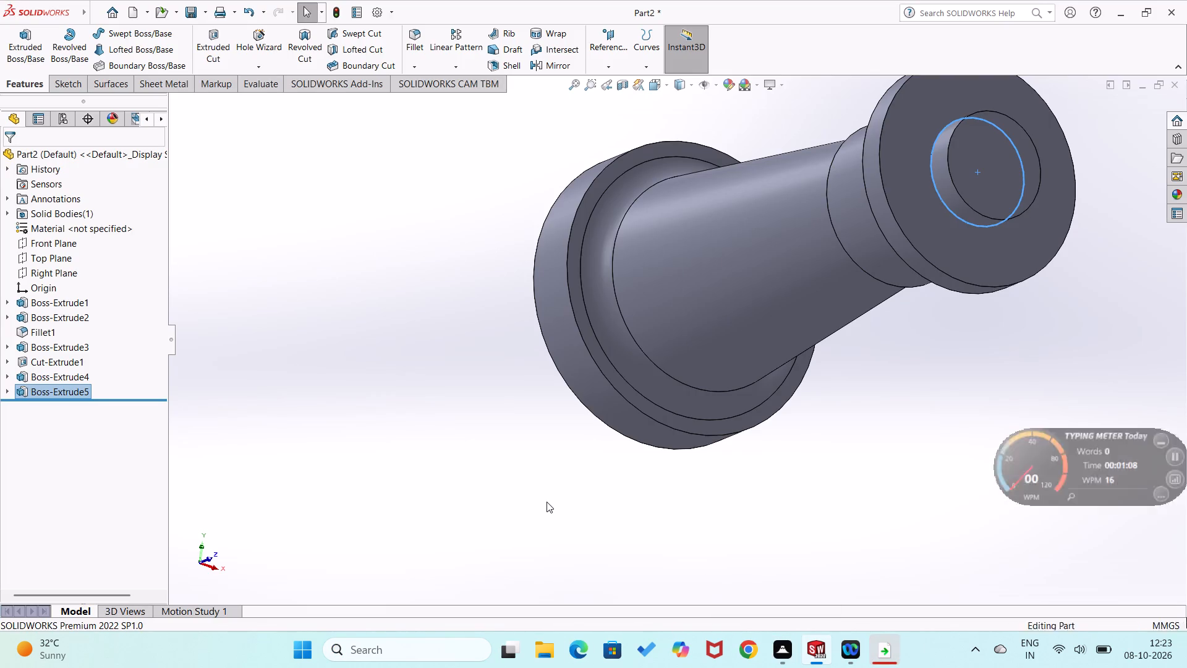
Sketch a circle of about 15 mm radius on the end face of the 37 mm boss, centred on the origin.
middle_click_drag(594, 486, 563, 520)
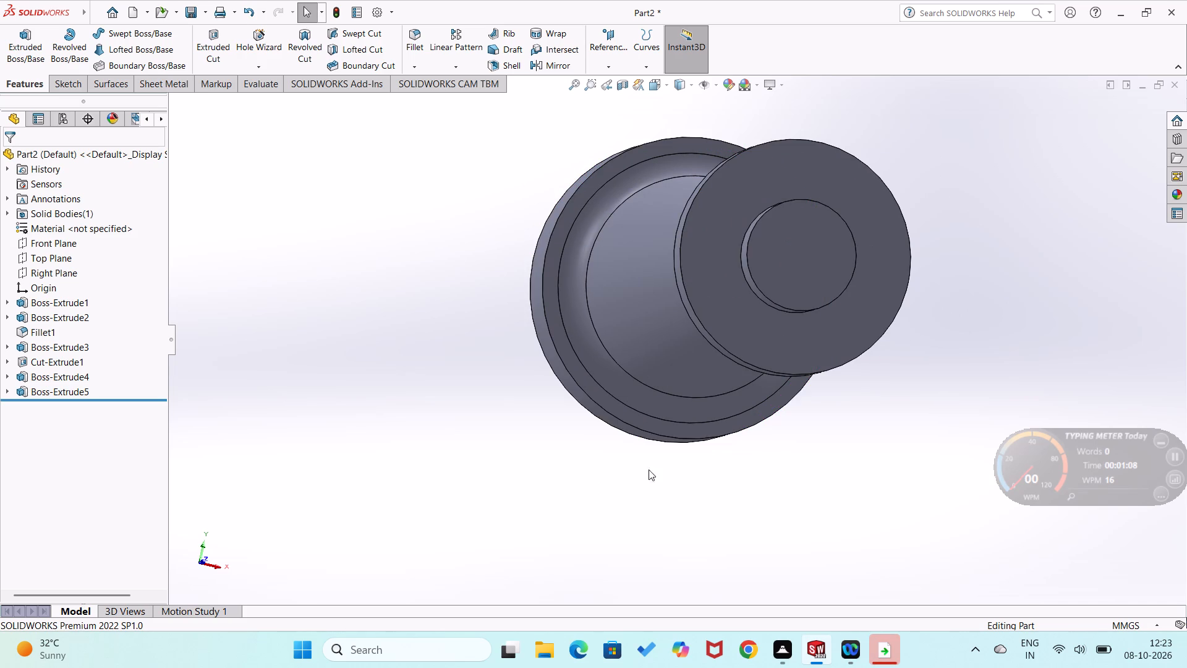
right_click(804, 280)
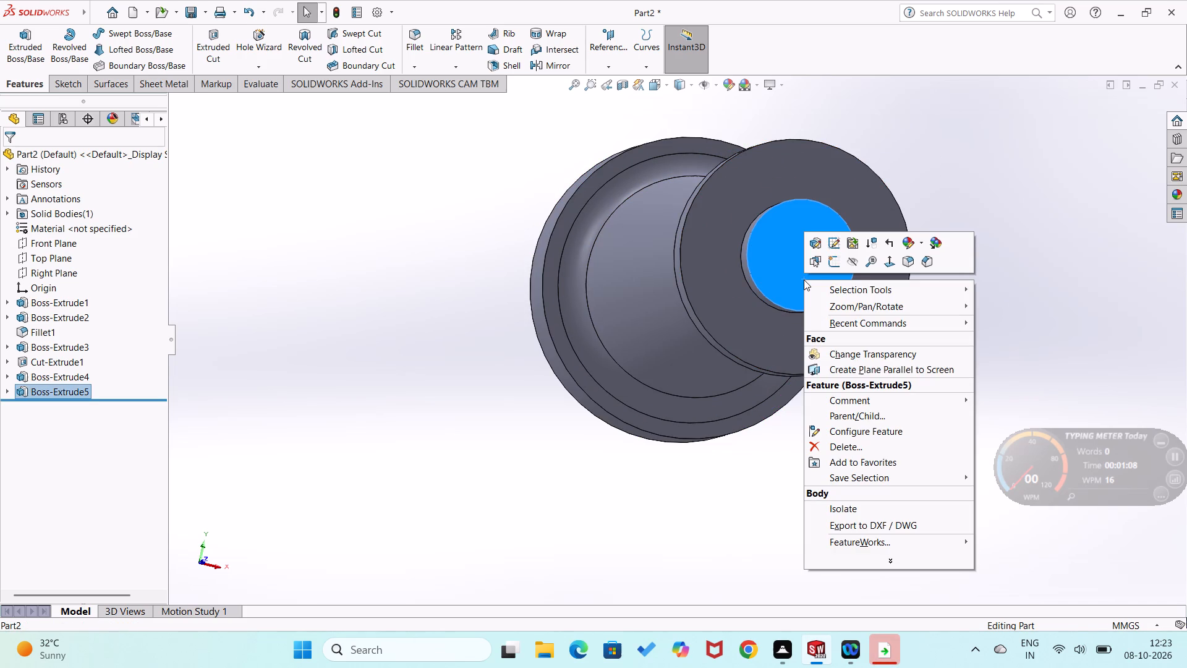
left_click(830, 262)
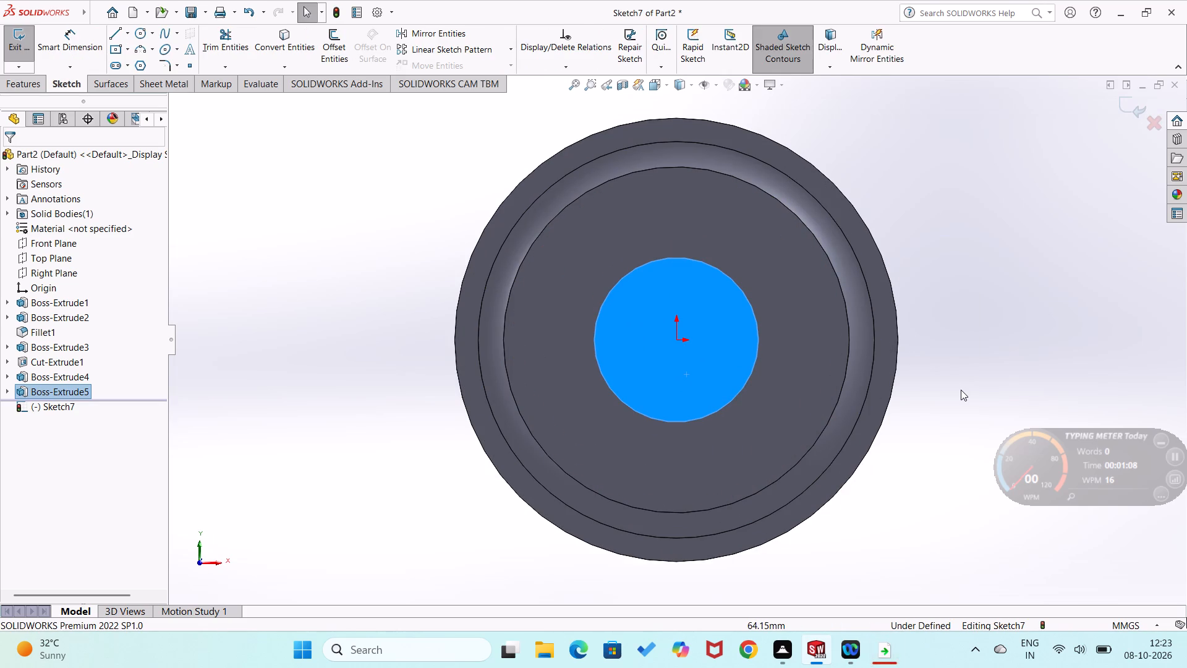
right_click_drag(961, 390, 1041, 367)
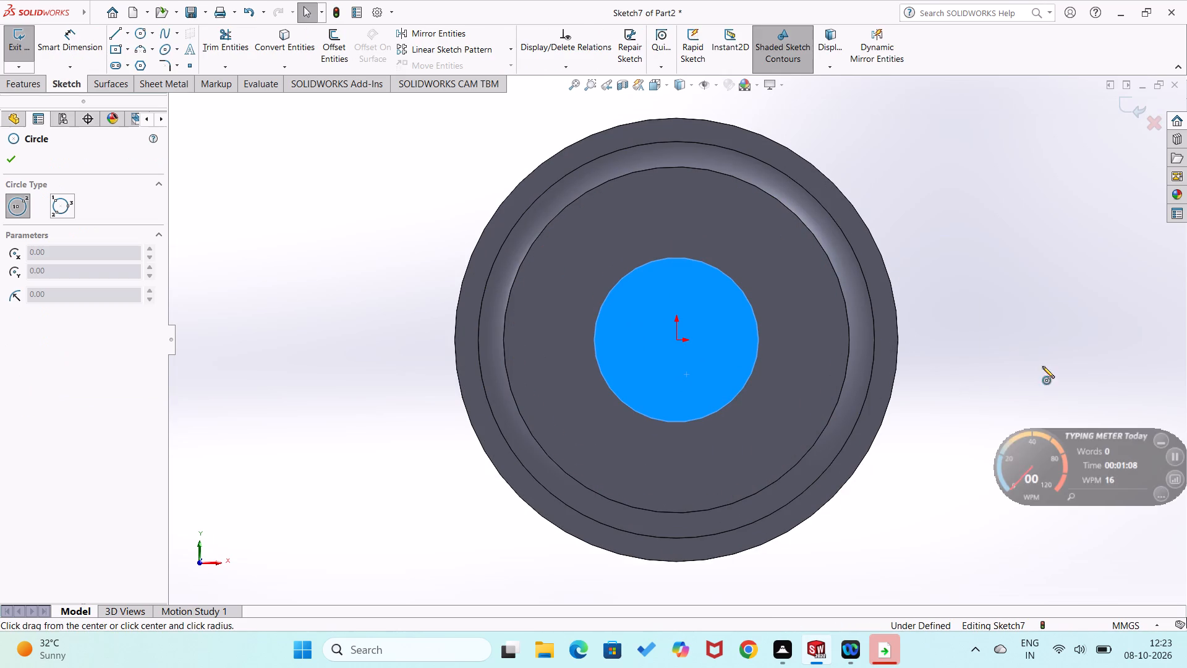
left_click(675, 337)
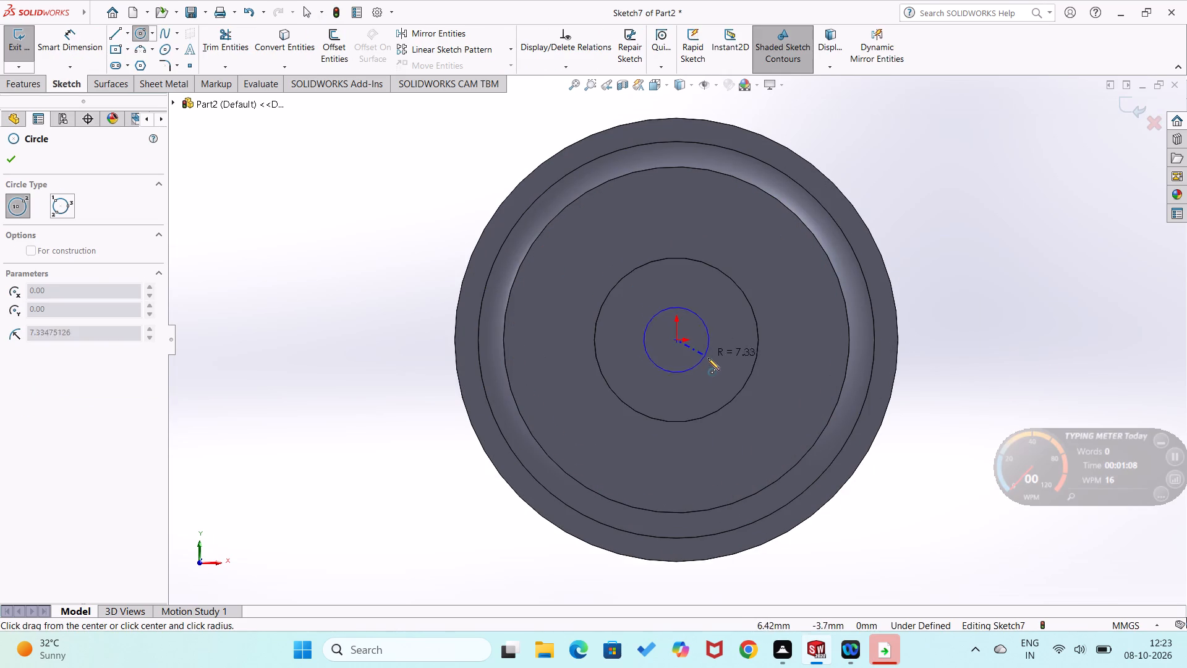
left_click(727, 380)
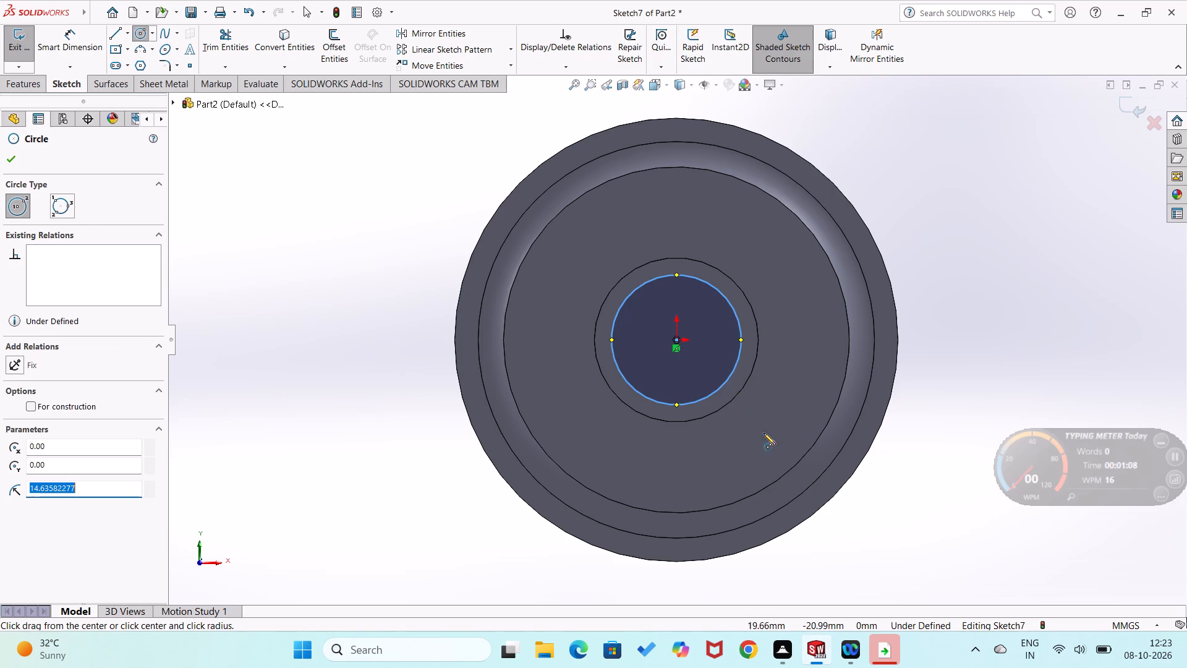
Dimension the circle's diameter on the 37 mm boss face as 32 mm.
right_click_drag(764, 433, 763, 317)
left_click(739, 361)
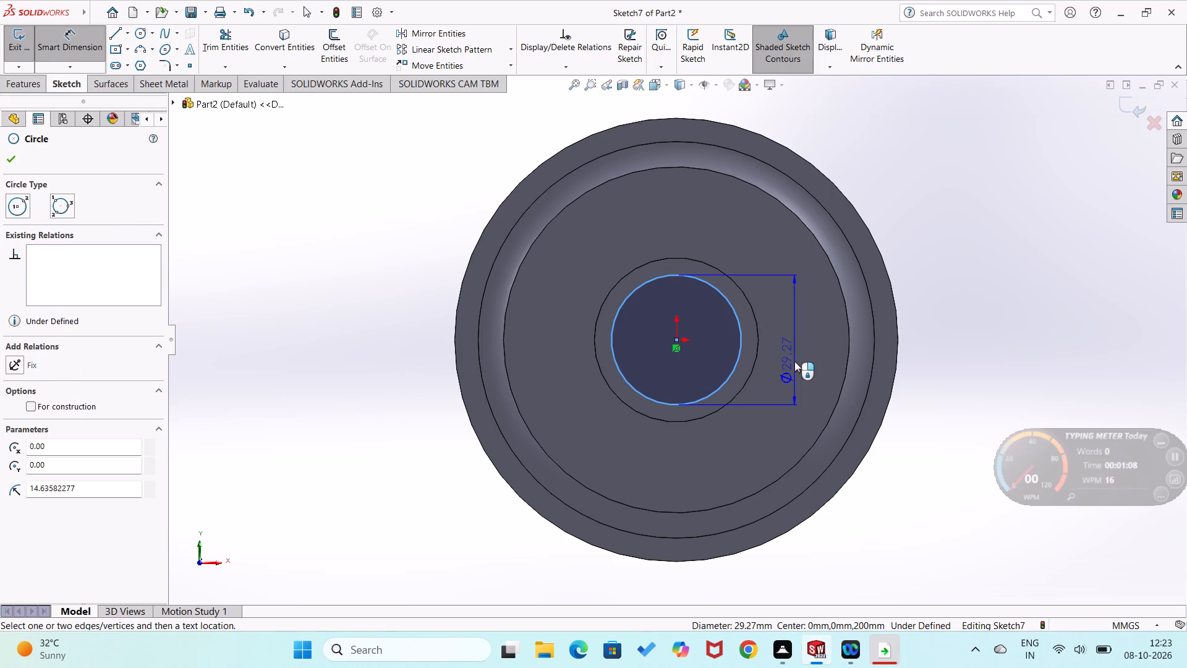
left_click(794, 361)
type("32")
key("Return")
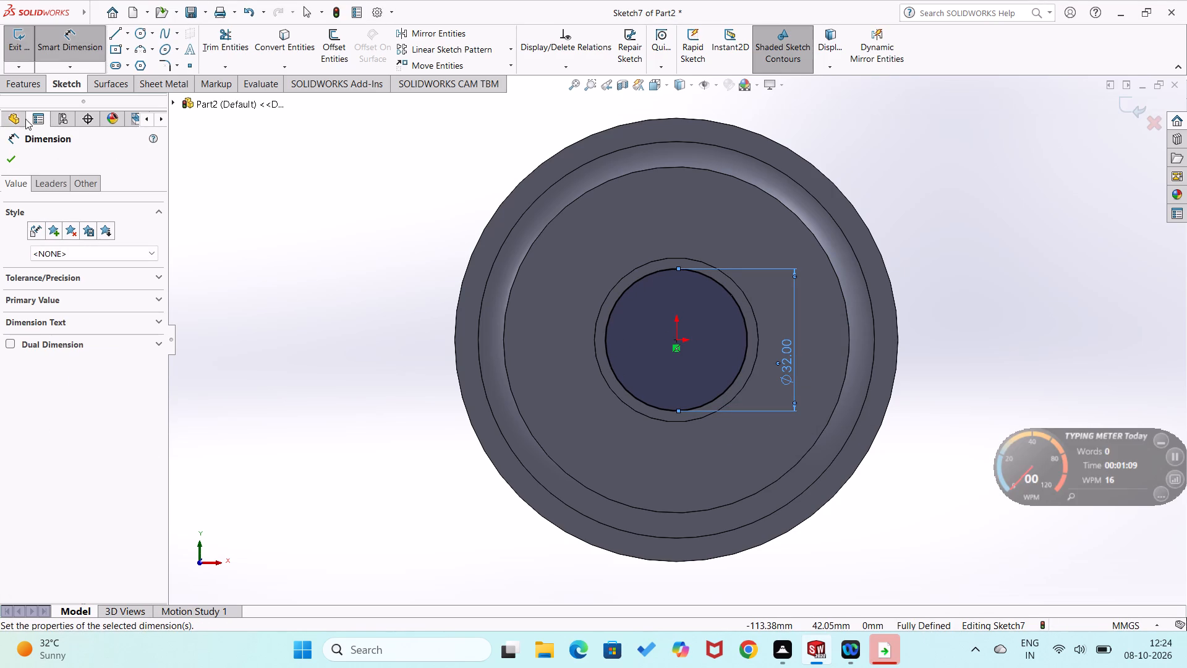
Extrude the 32 mm circle as a blind boss 10 mm outward from the 37 mm boss, merged with the body.
left_click(14, 93)
left_click(23, 80)
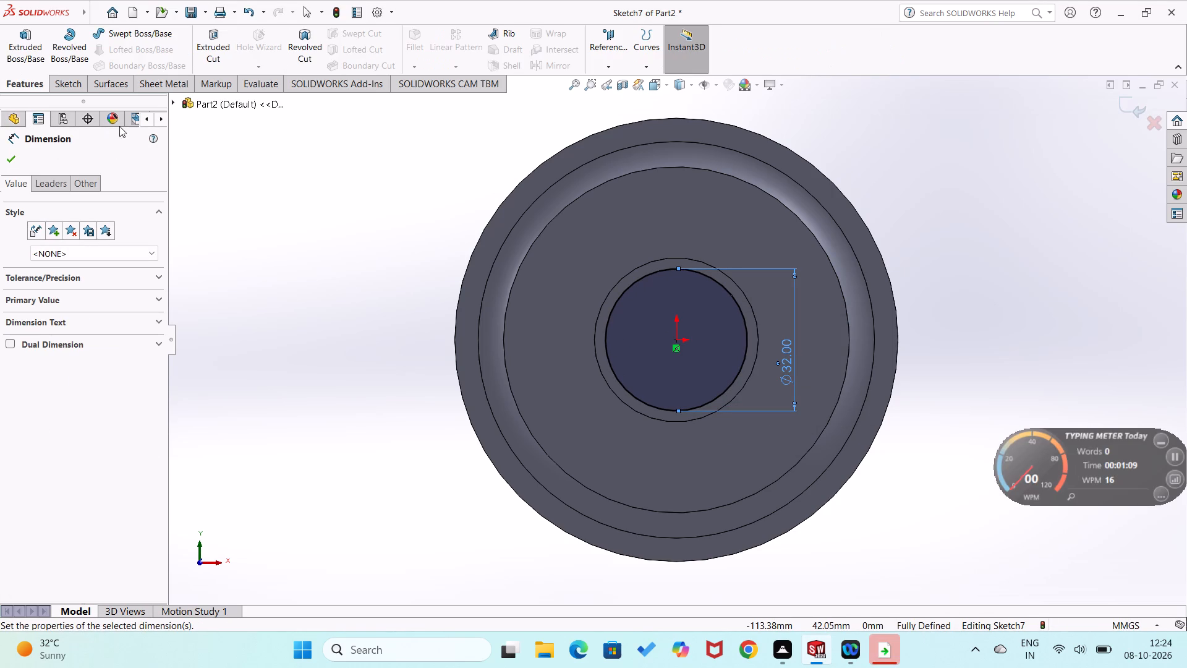
left_click(41, 49)
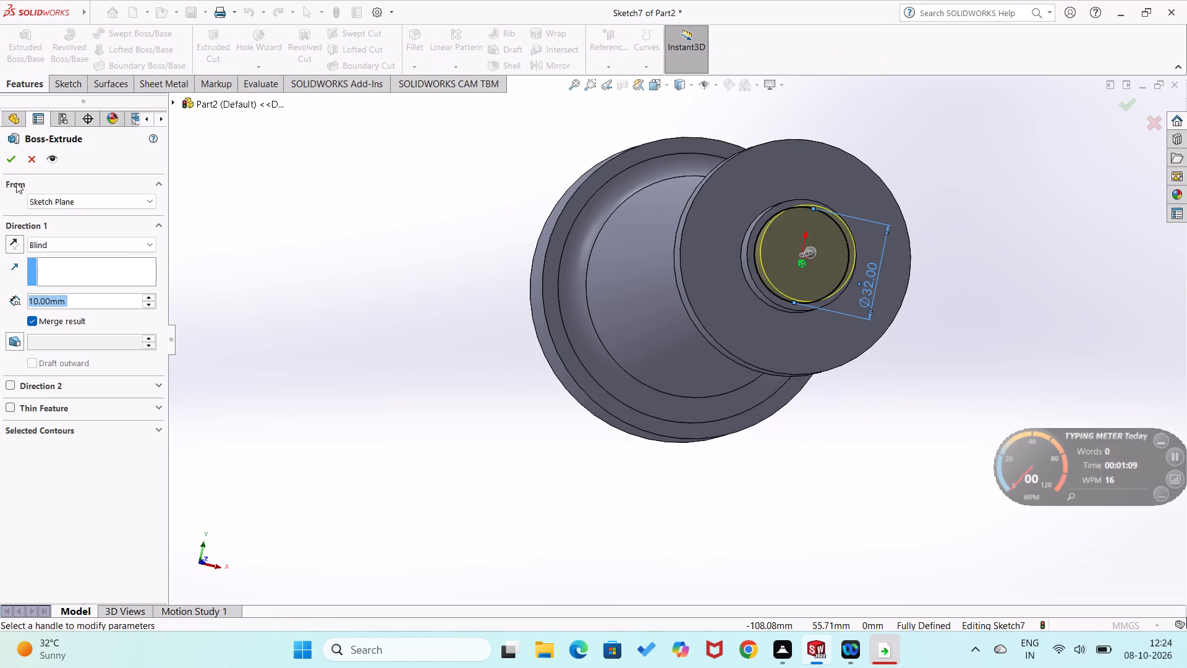
left_click(14, 155)
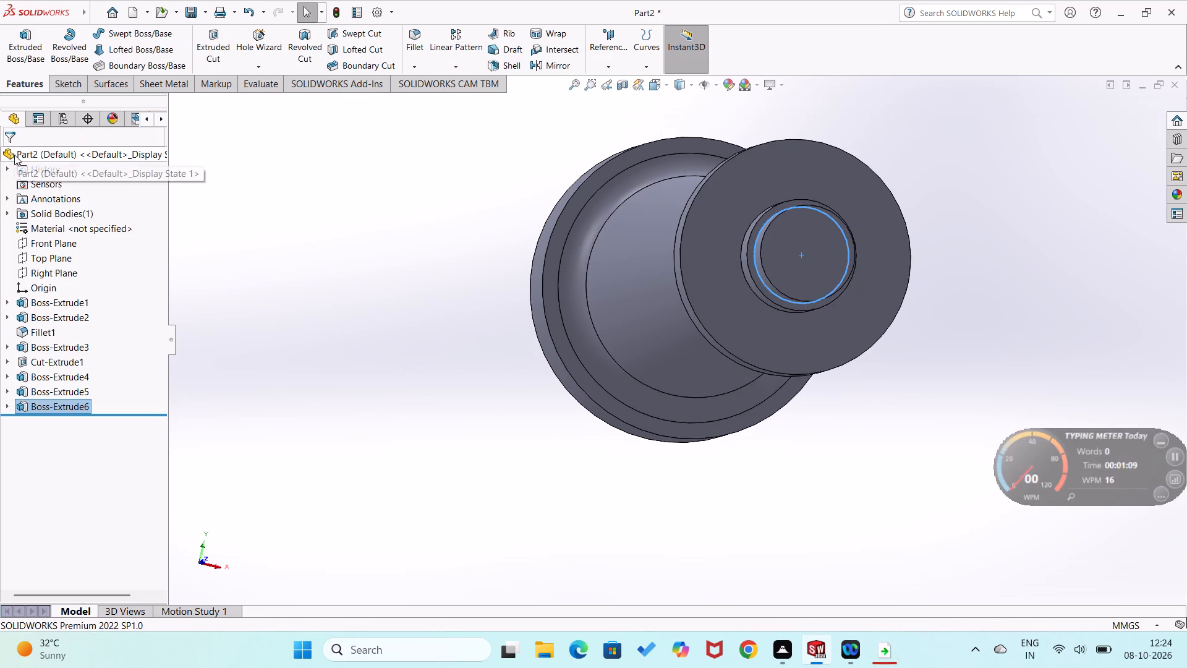
left_click(267, 301)
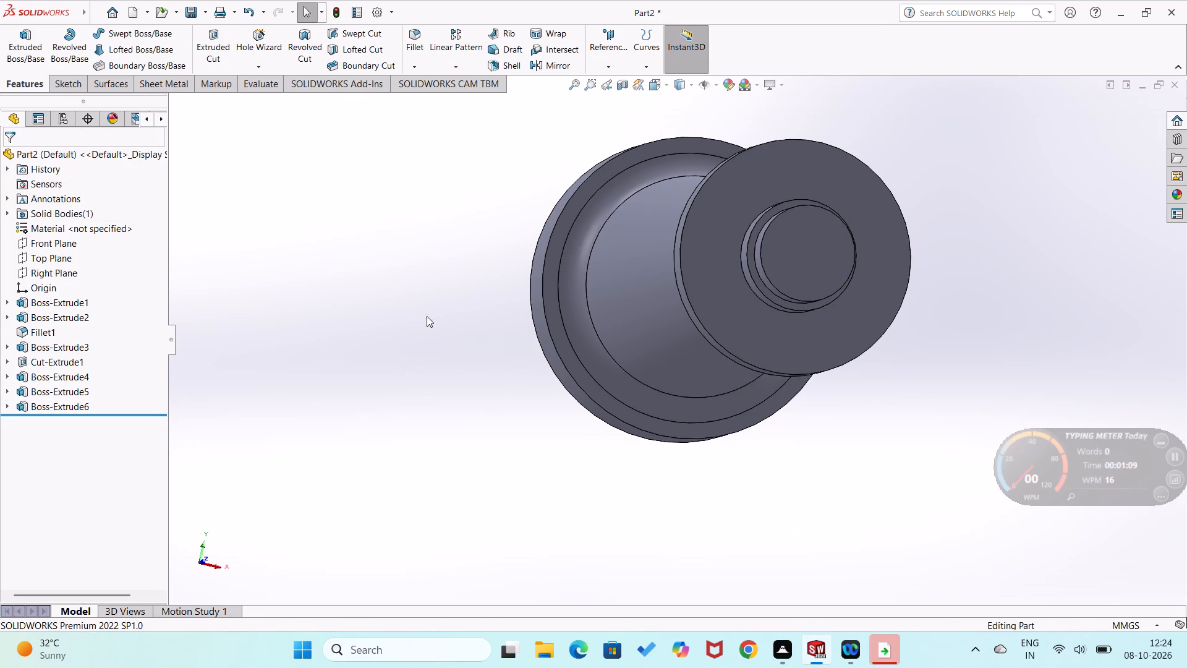
Sketch an 18.5 mm radius circle on the end face of the 32 mm boss, centred on the origin and matching the 37 mm boss edge.
right_click(804, 276)
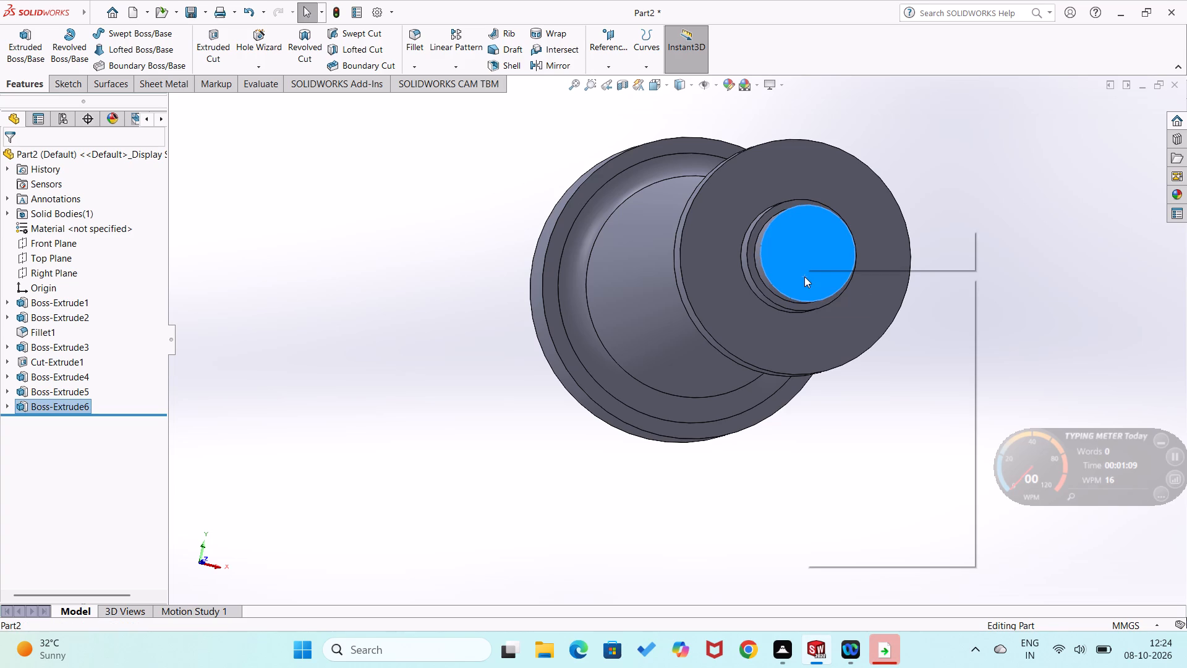
left_click(828, 252)
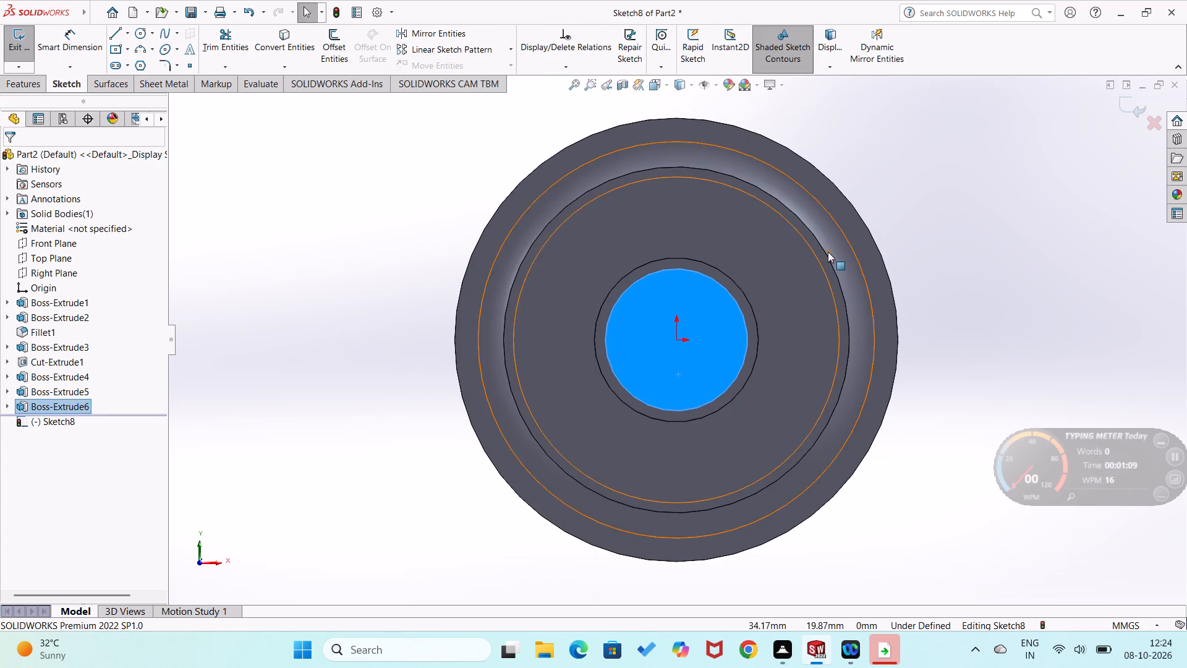
left_click(366, 310)
right_click_drag(364, 310, 492, 282)
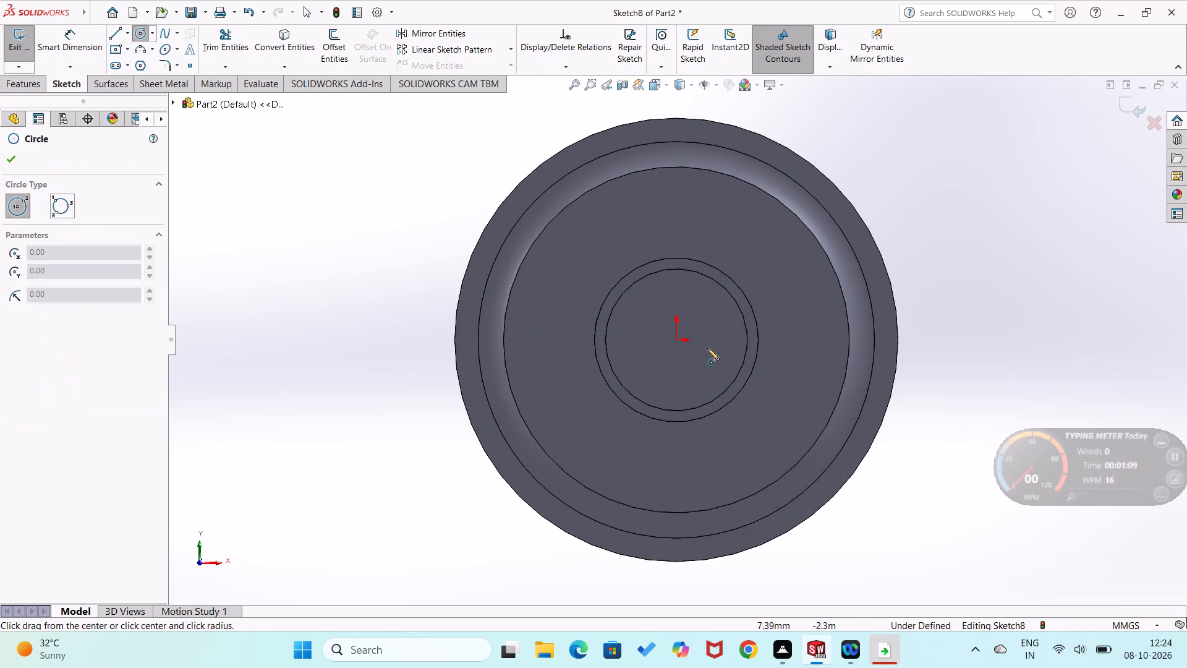
left_click(674, 340)
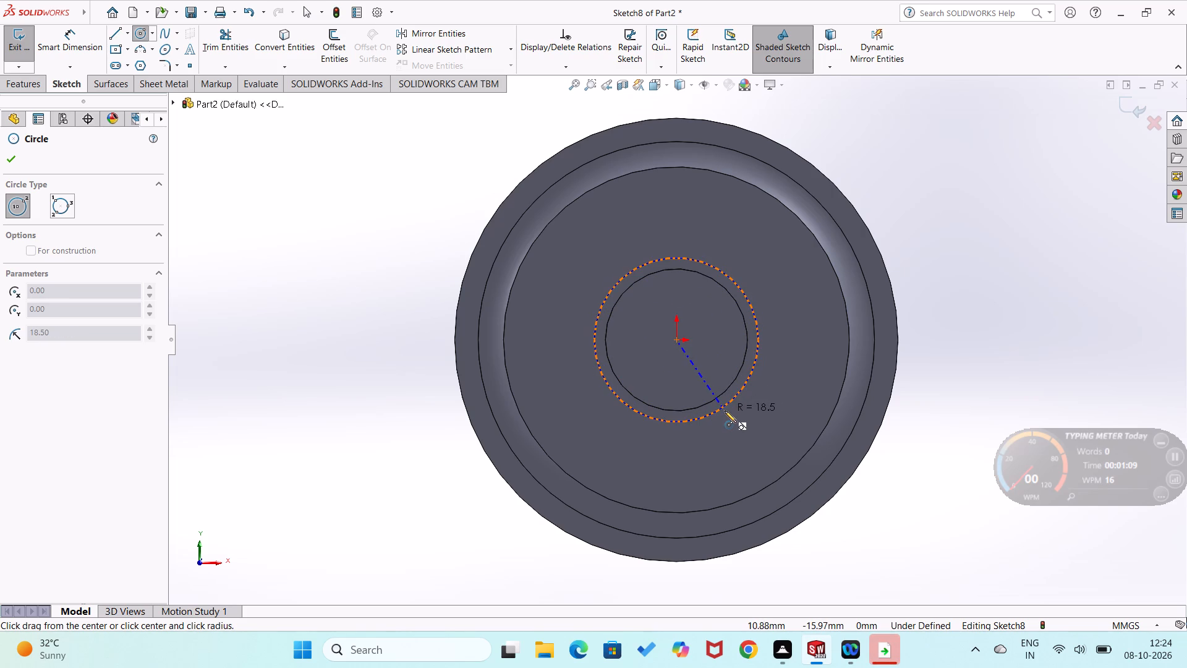
left_click(722, 410)
Dimension the circle's diameter on the 32 mm boss face as 37 mm.
right_click_drag(765, 424, 767, 346)
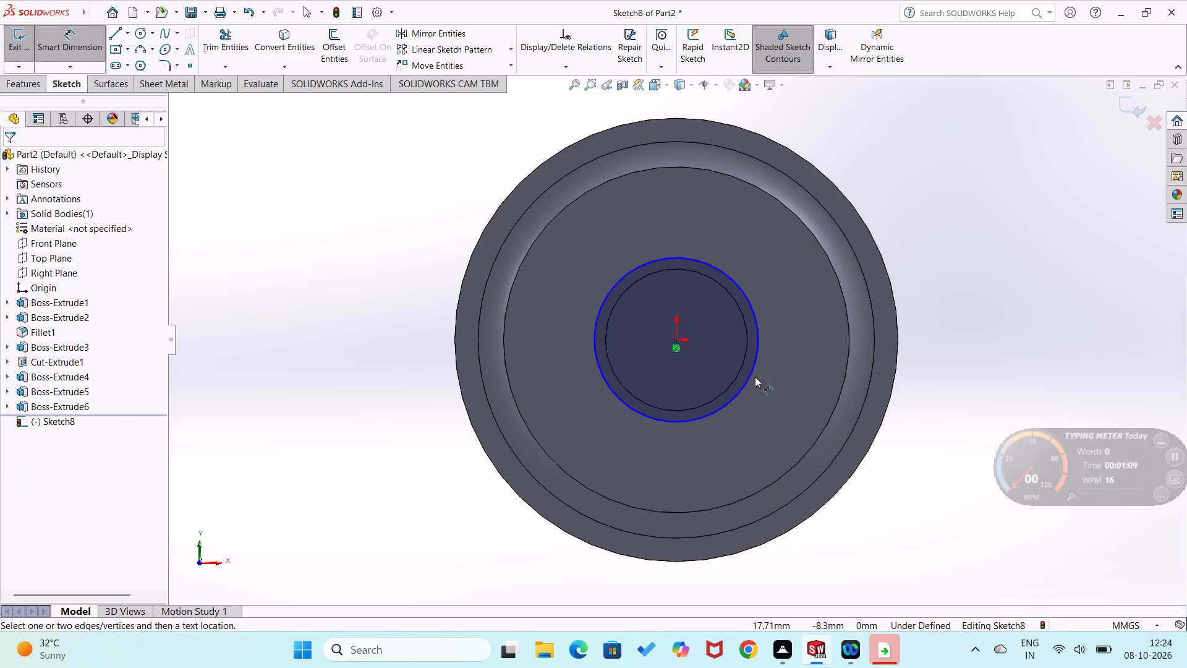
left_click(753, 377)
left_click(801, 381)
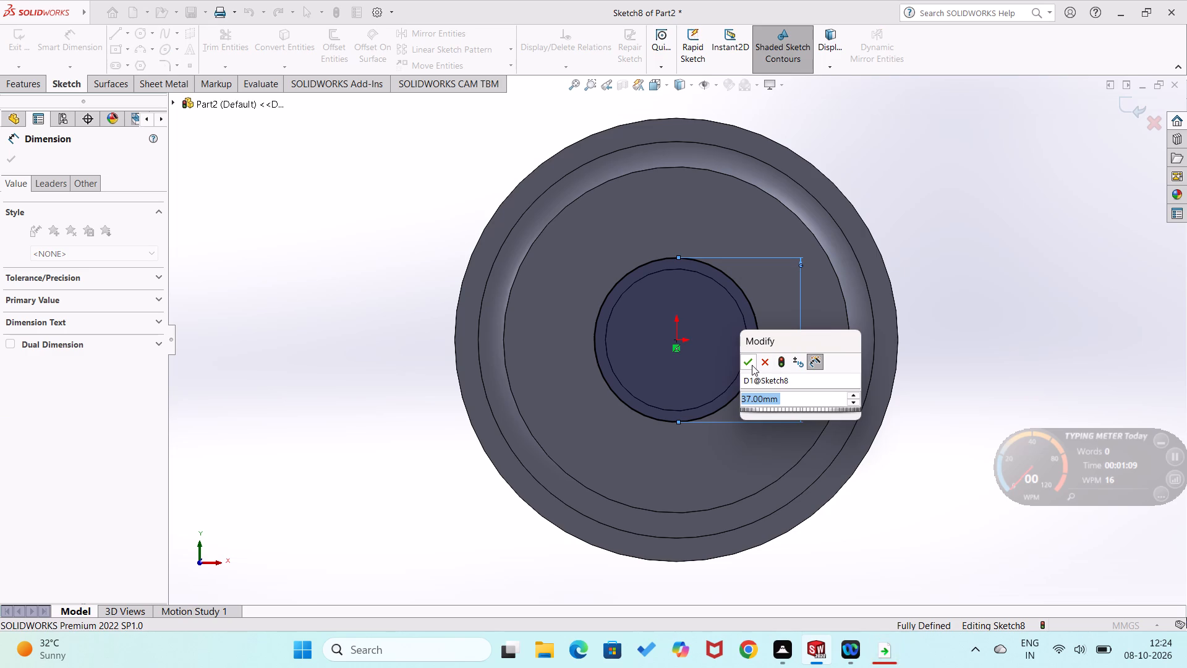
left_click(751, 365)
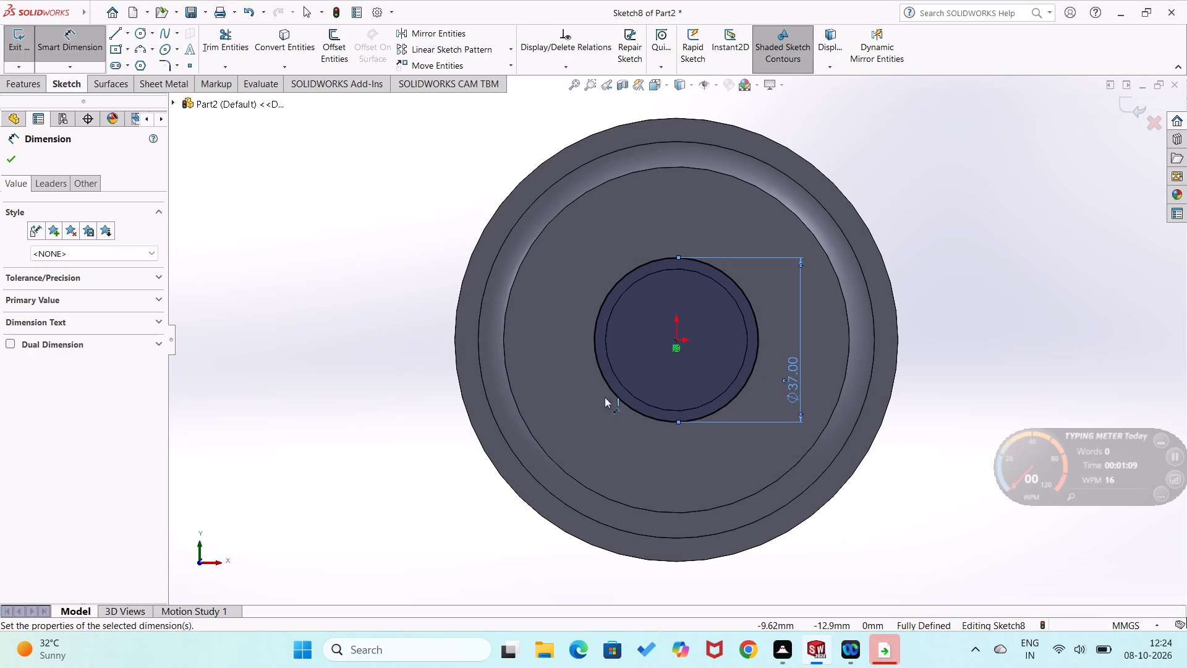
Extrude the new 37 mm circle as a blind boss 30 mm outward from the 32 mm boss, merged with the body.
left_click(17, 85)
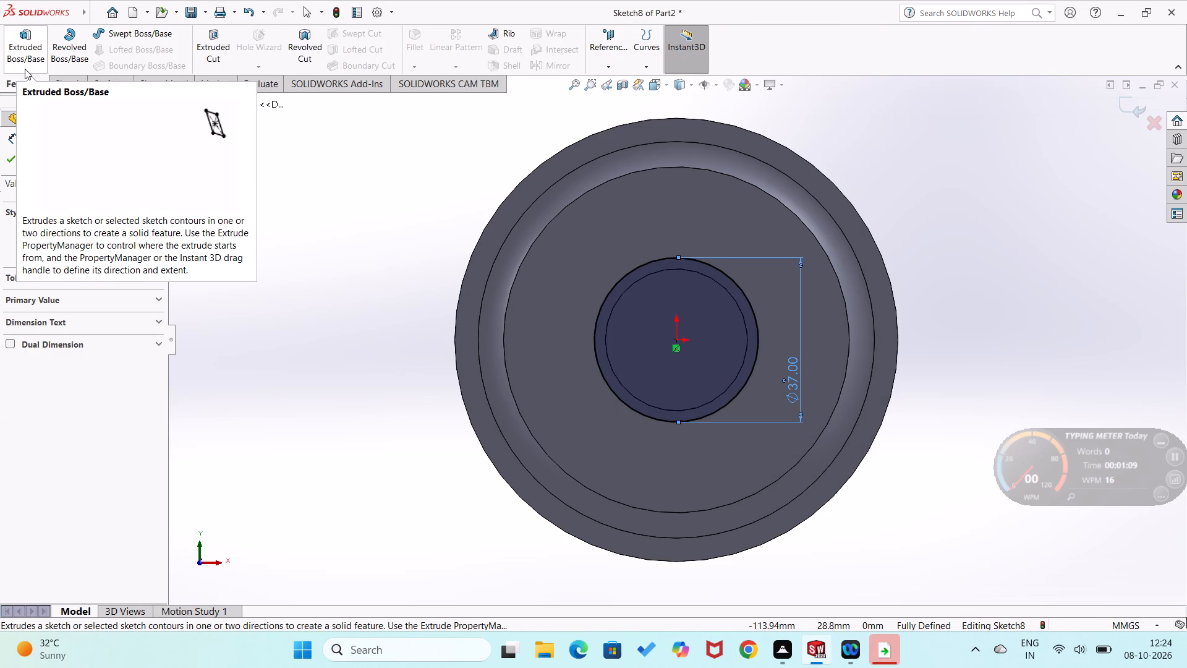
left_click(25, 69)
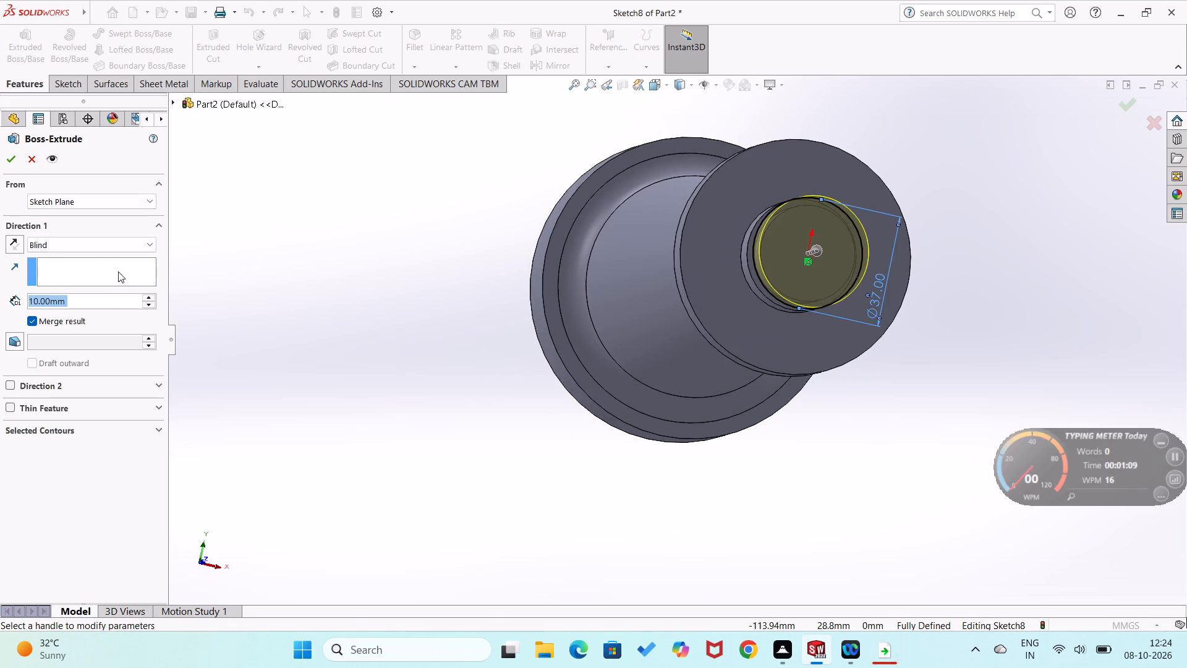
double_click(152, 295)
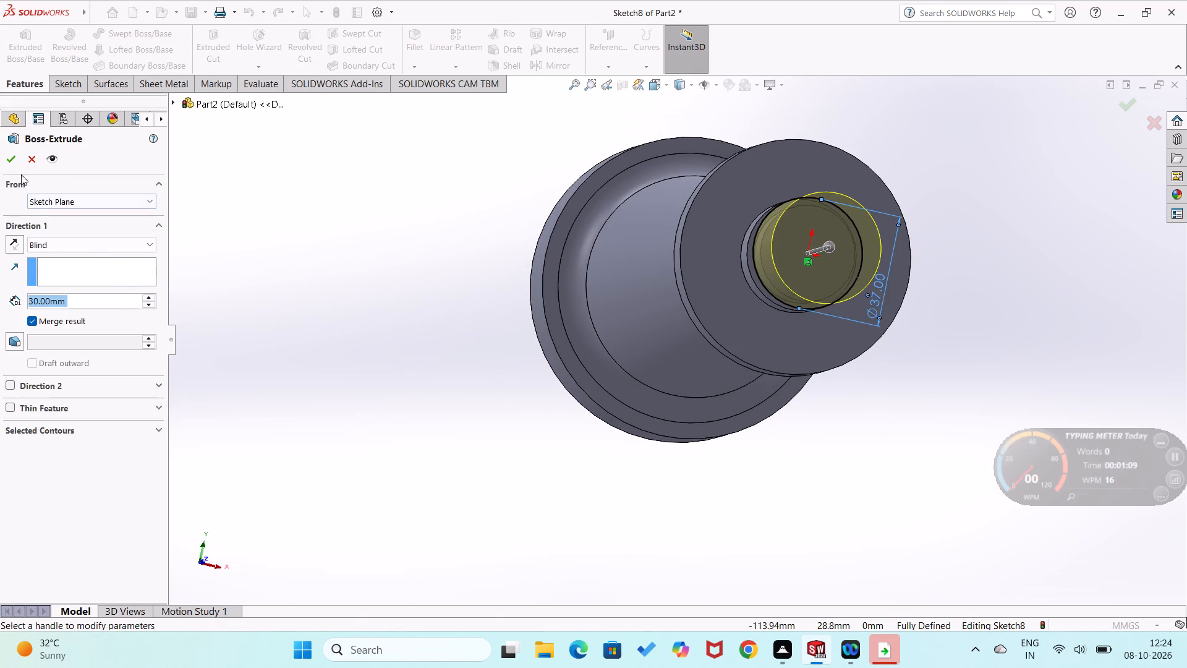
left_click(7, 160)
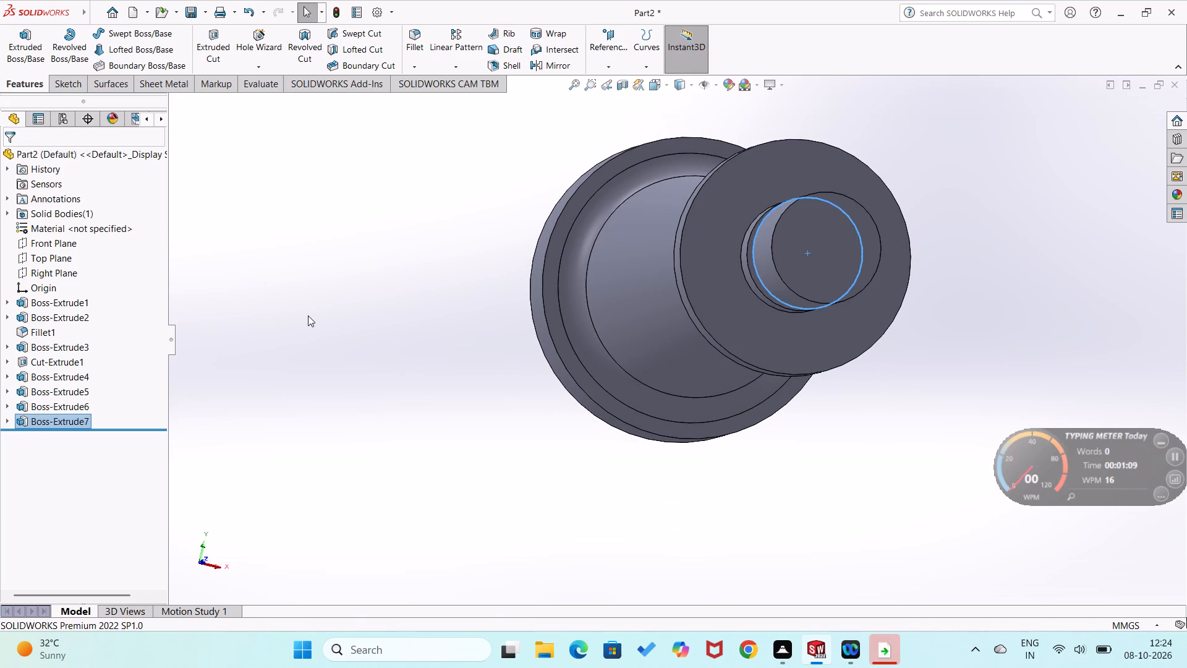
Chamfer the outer end edge of the 30 mm long boss with a 7 mm distance at 45 degrees.
middle_click_drag(308, 315, 340, 238)
left_click(411, 71)
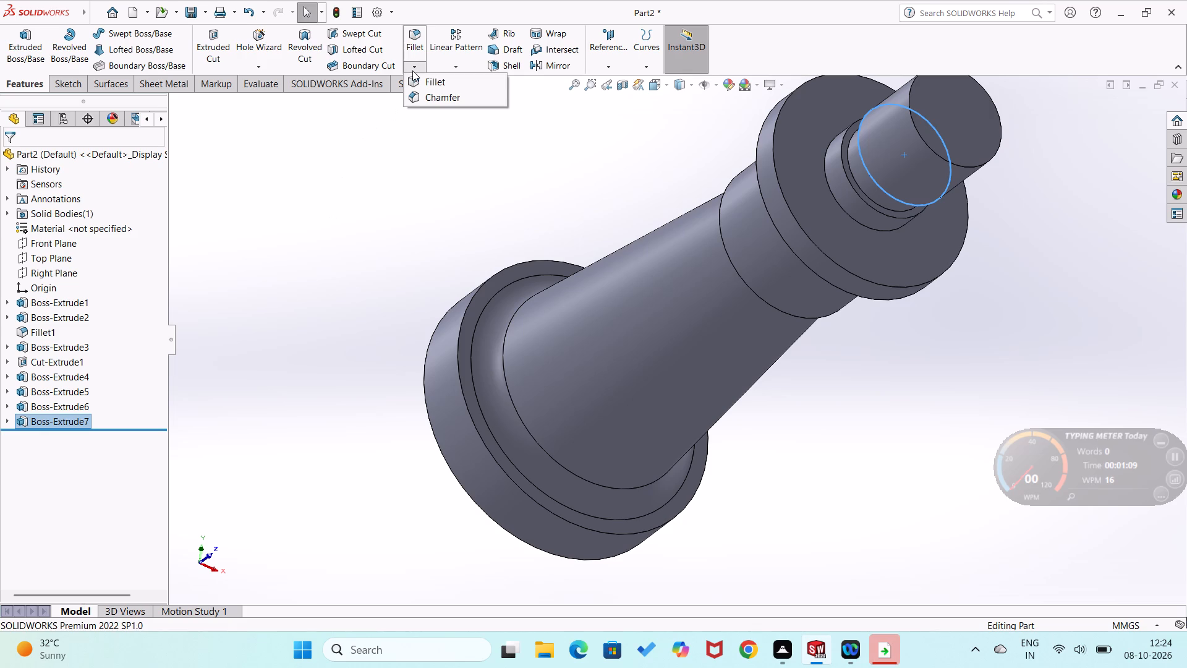
left_click(428, 98)
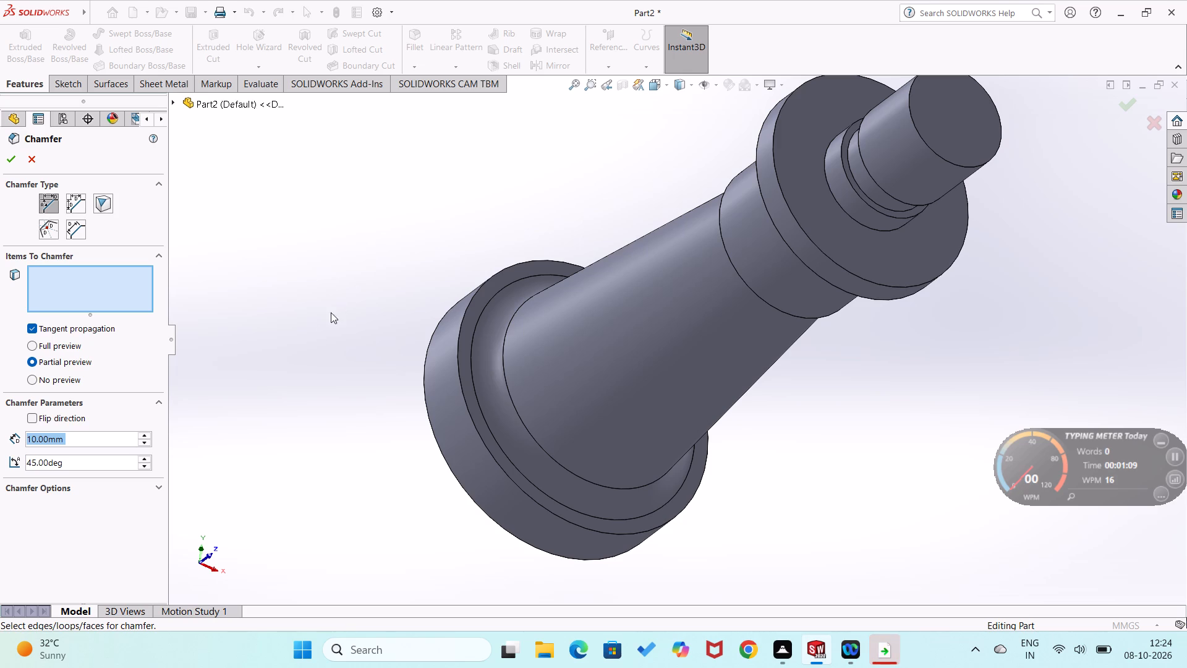
left_click(932, 152)
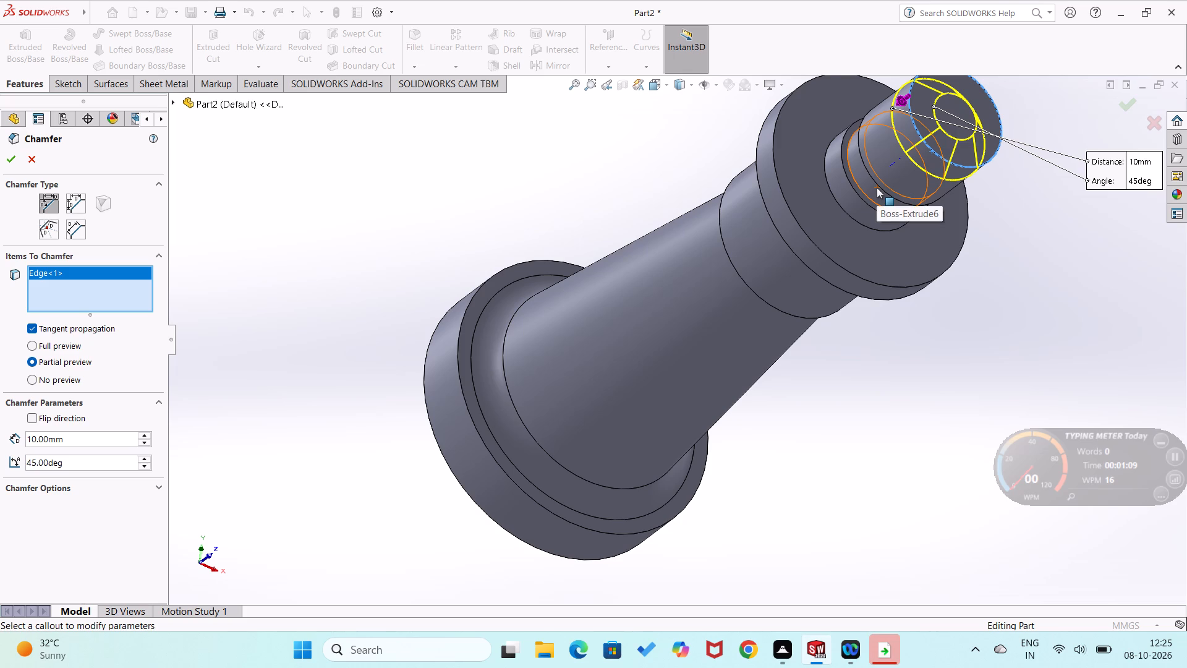
left_click_drag(112, 442, 7, 435)
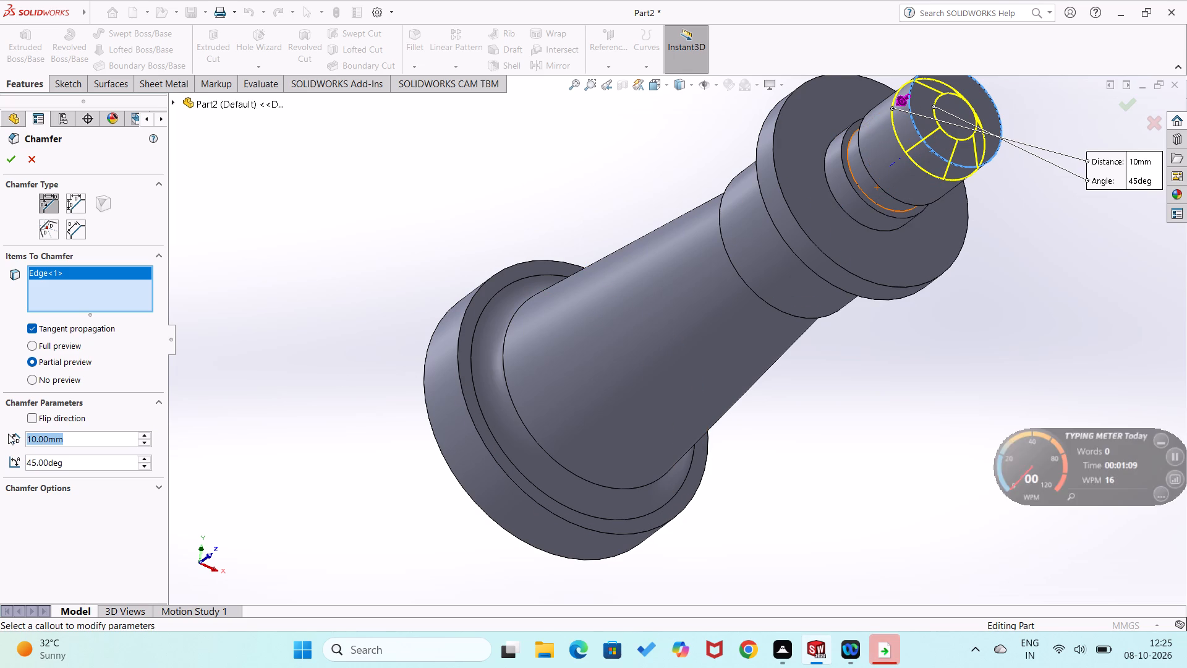
key("7")
key("Return")
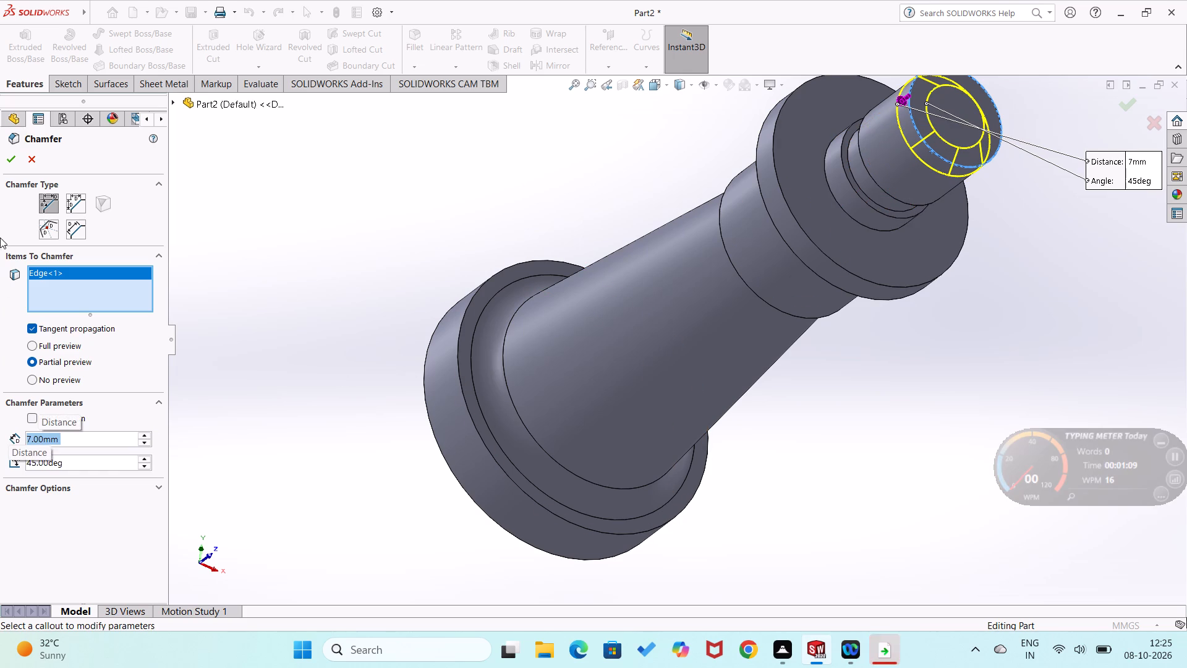
left_click(6, 158)
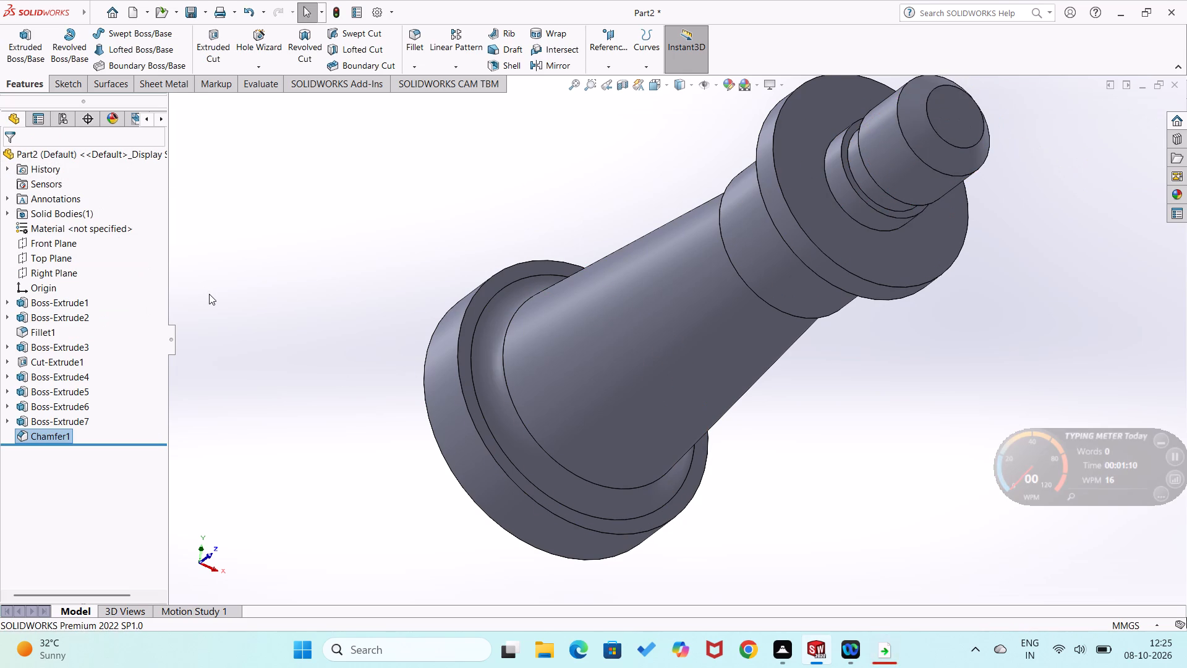
left_click(211, 295)
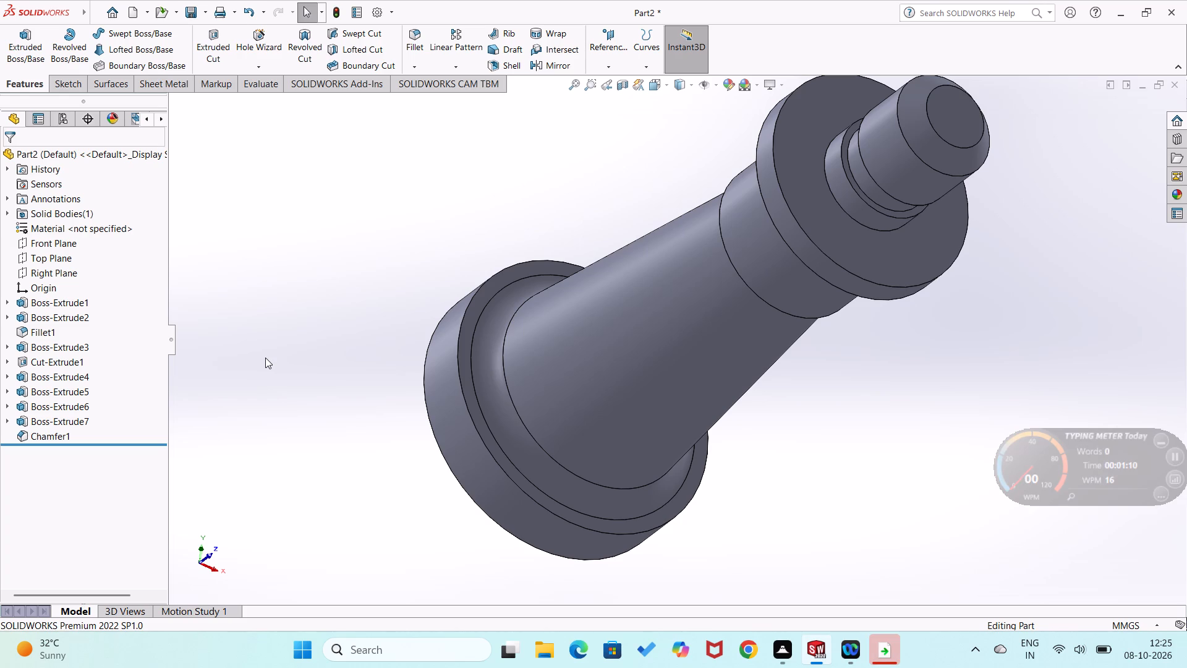
Sketch an 11.5 mm radius circle on the chamfered boss's flat end face, centred on the origin and matching the face's edge.
right_click(940, 111)
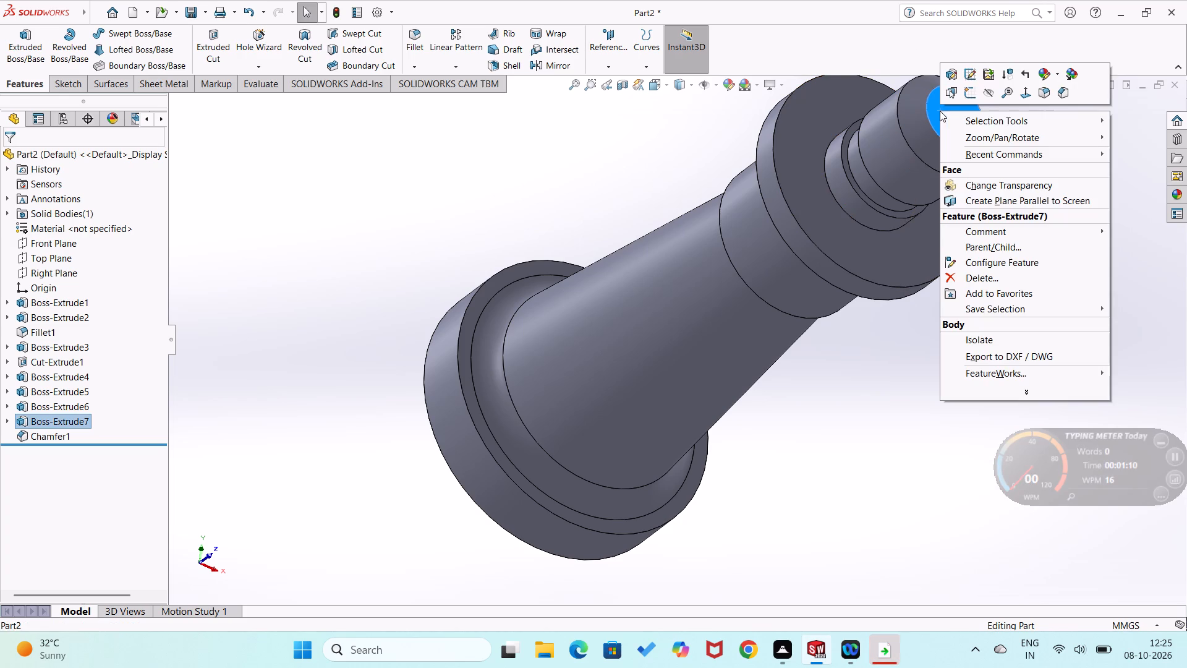
left_click(969, 93)
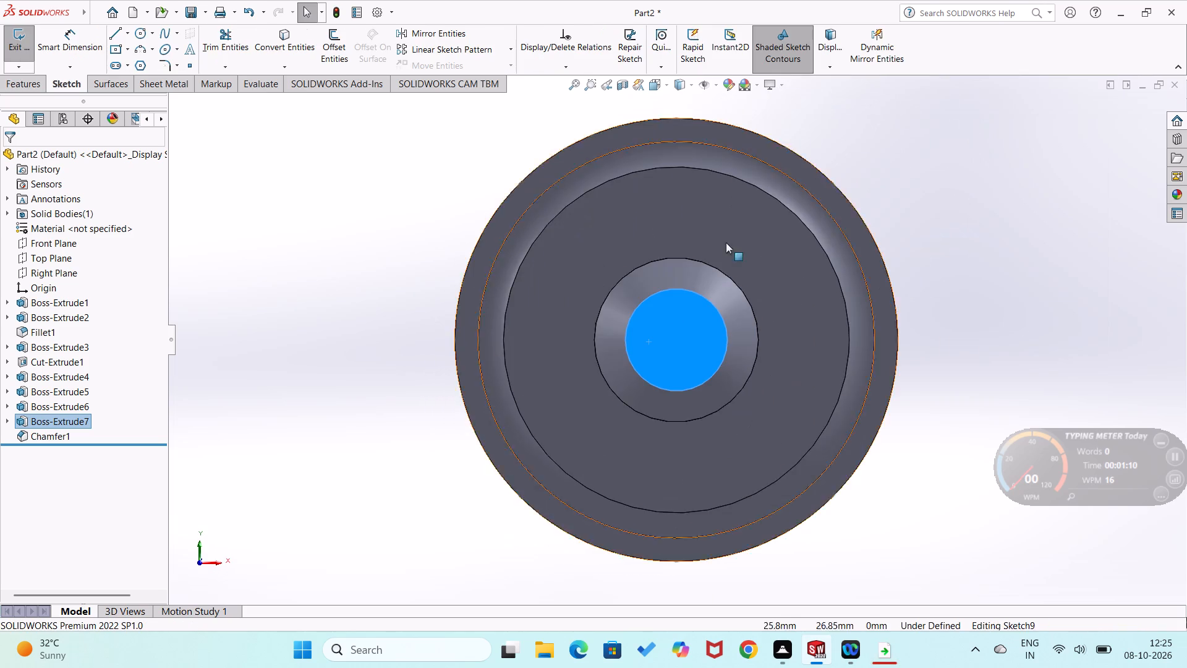
left_click(311, 302)
right_click_drag(286, 319, 403, 289)
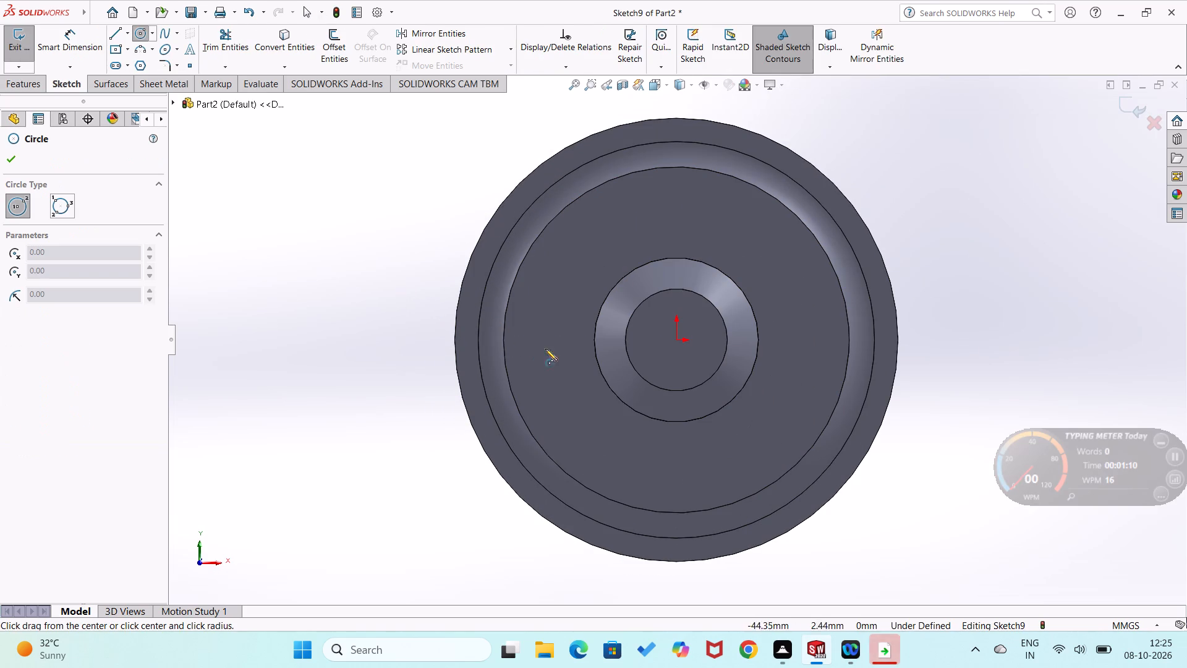
left_click(676, 342)
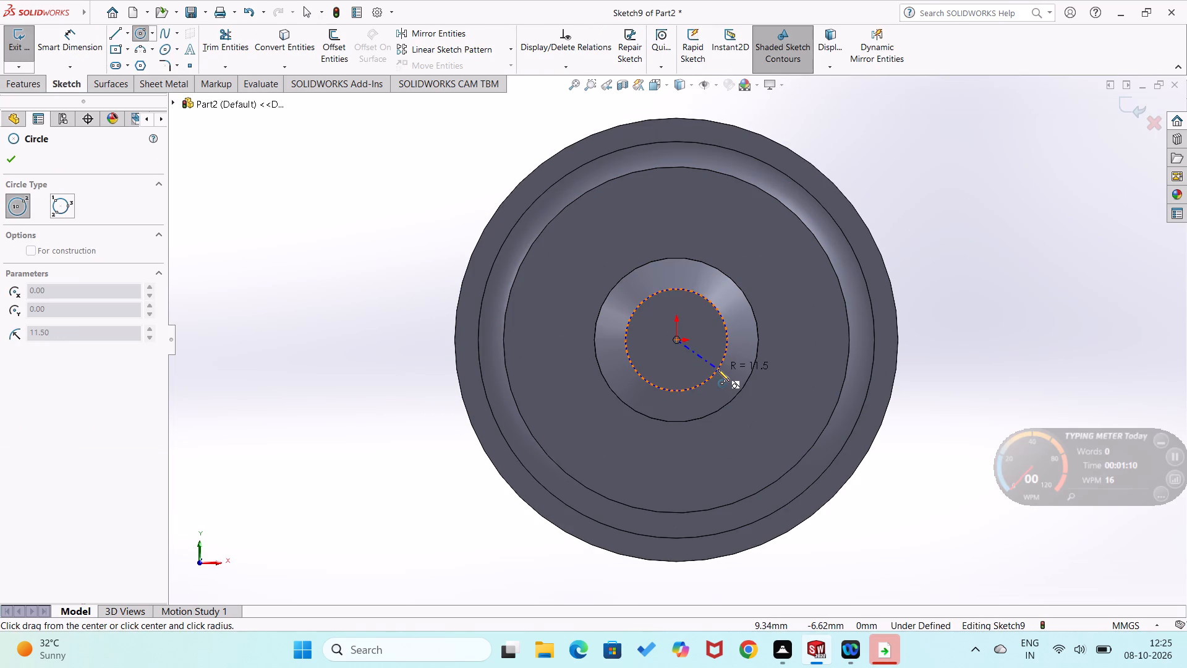
left_click(718, 369)
Dimension the circle's diameter on the chamfered boss's end face as 23 mm.
right_click_drag(750, 411, 736, 294)
left_click(718, 367)
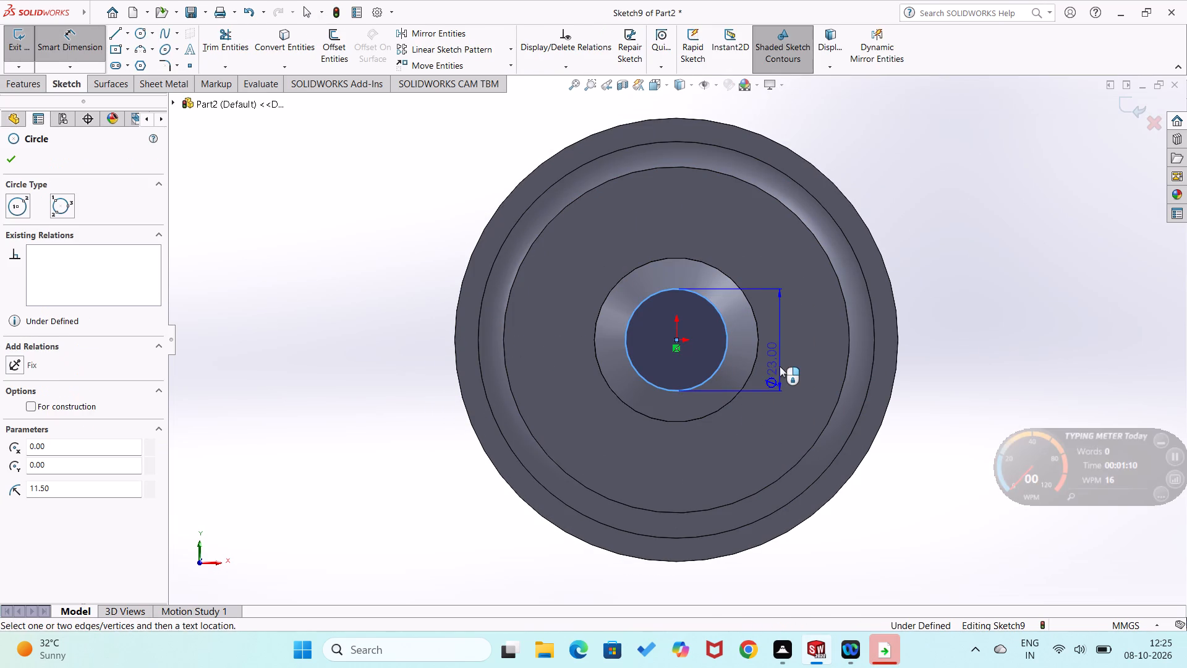
left_click(780, 366)
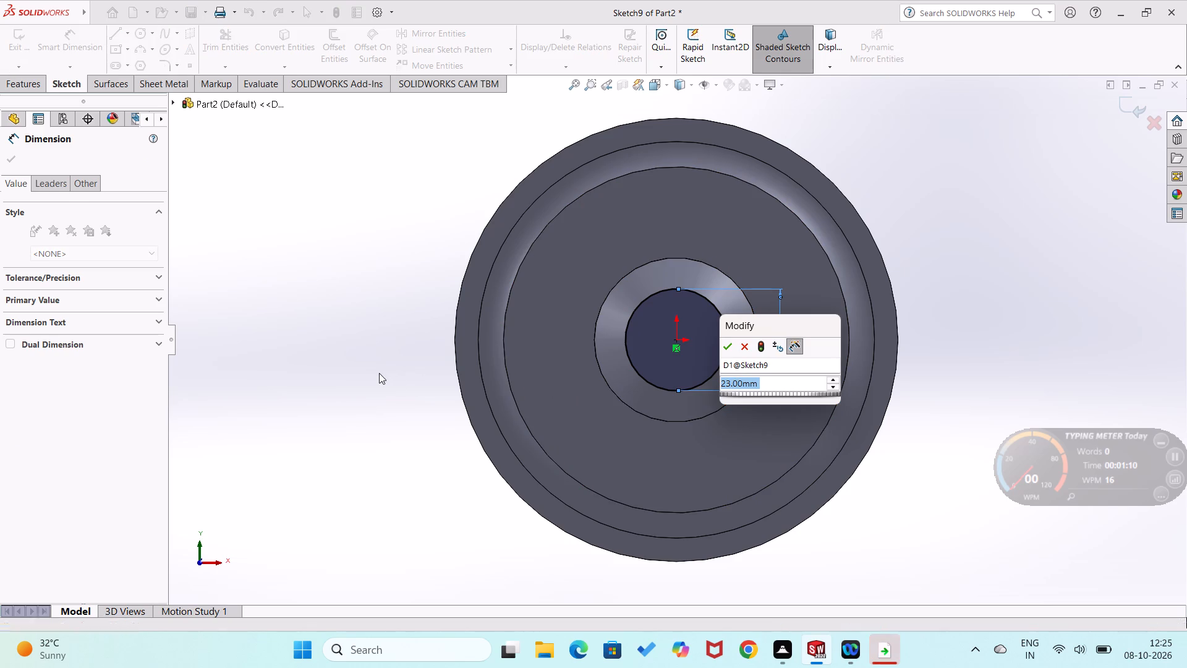
left_click(379, 373)
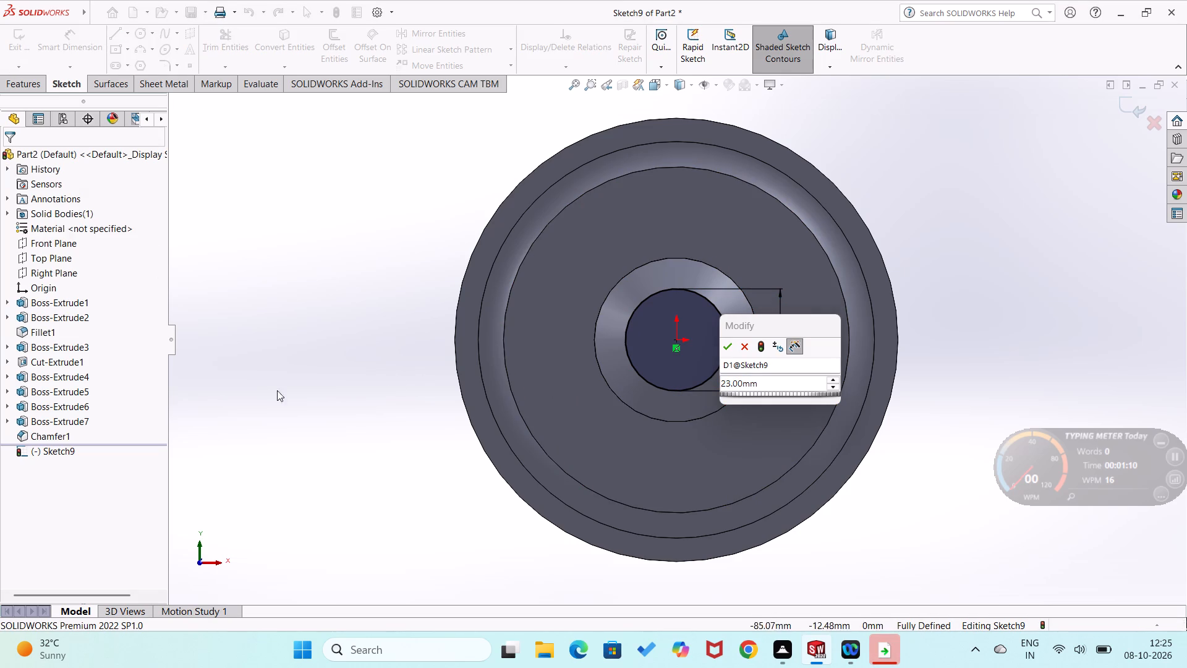
left_click(260, 354)
left_click(11, 76)
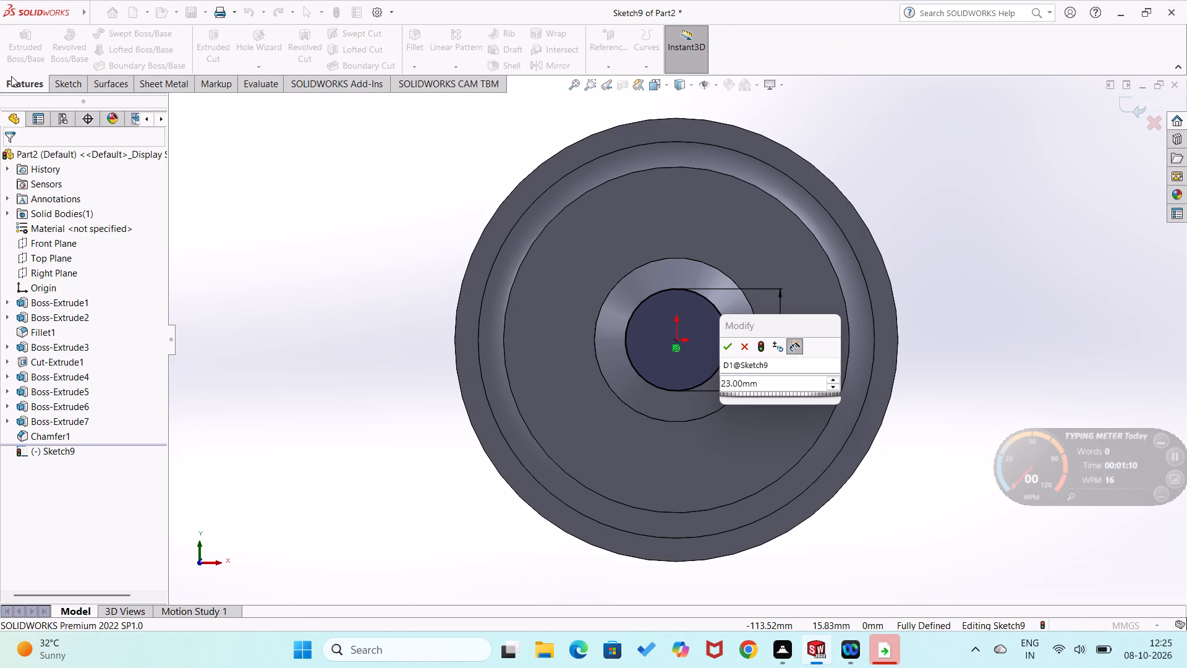
left_click(729, 344)
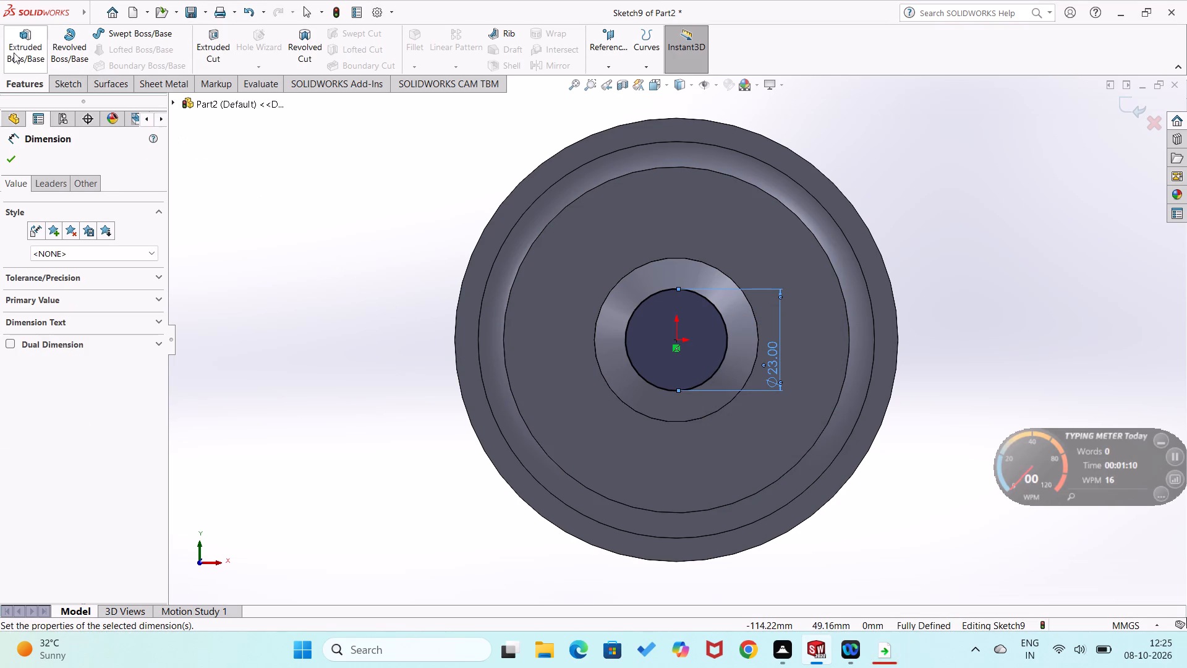
Extrude the 23 mm circle as a blind 20 mm boss, merged with the body, with a 19-degree outward draft.
left_click(12, 53)
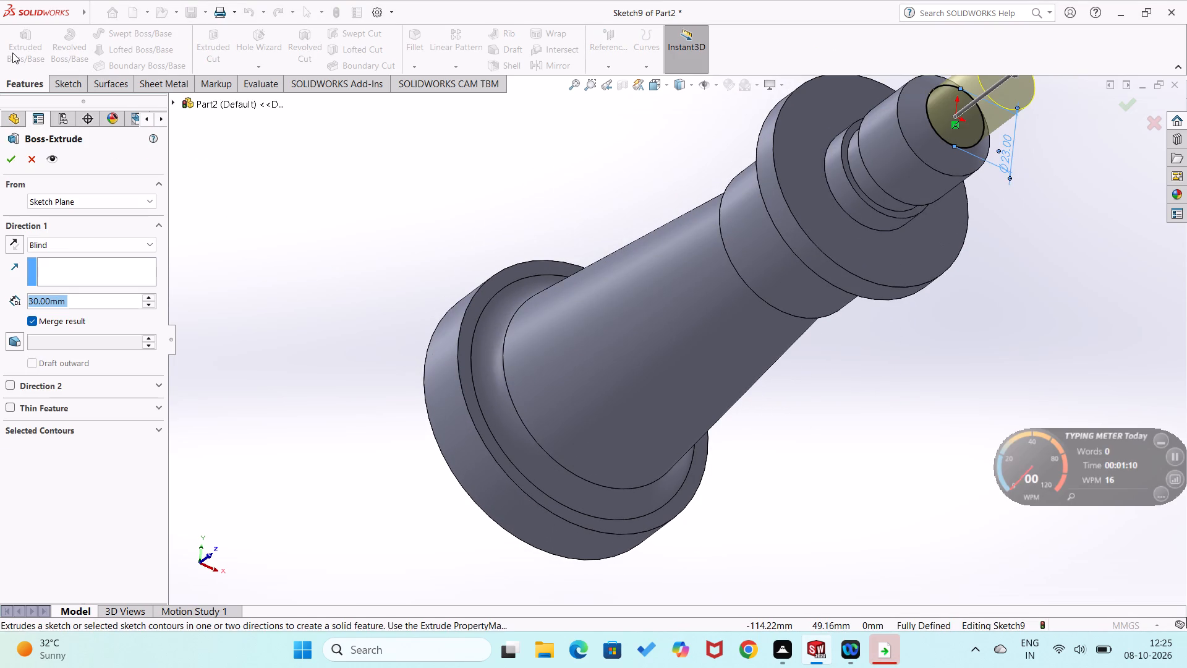
left_click(145, 304)
left_click(6, 340)
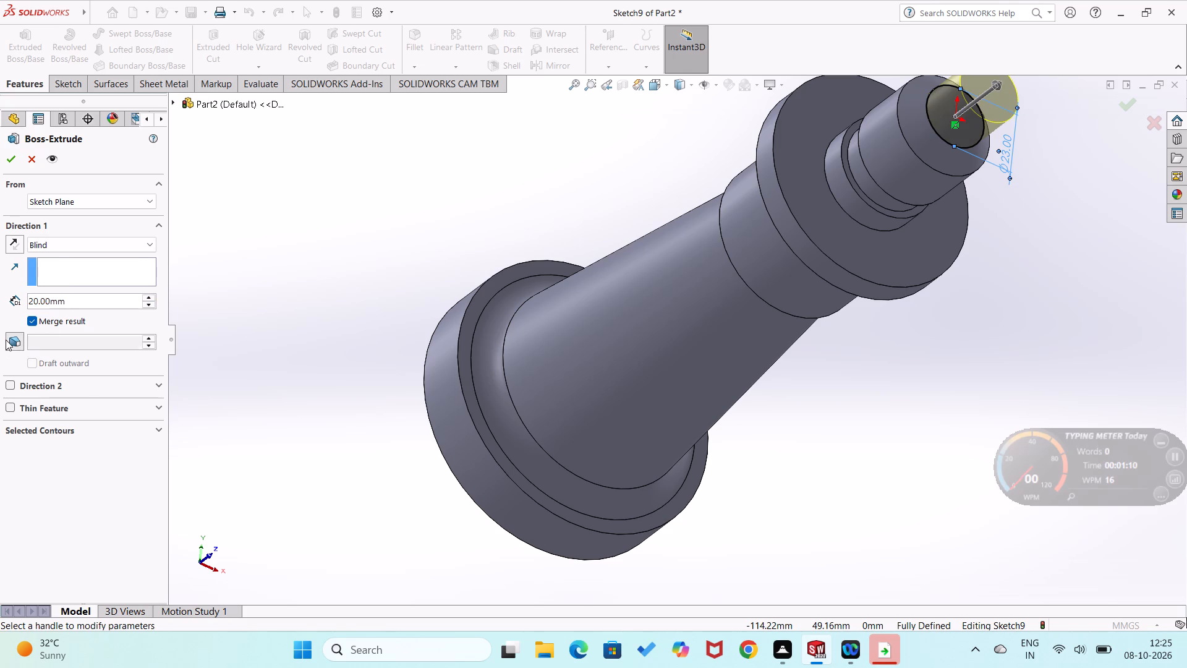
left_click(32, 363)
triple_click(145, 340)
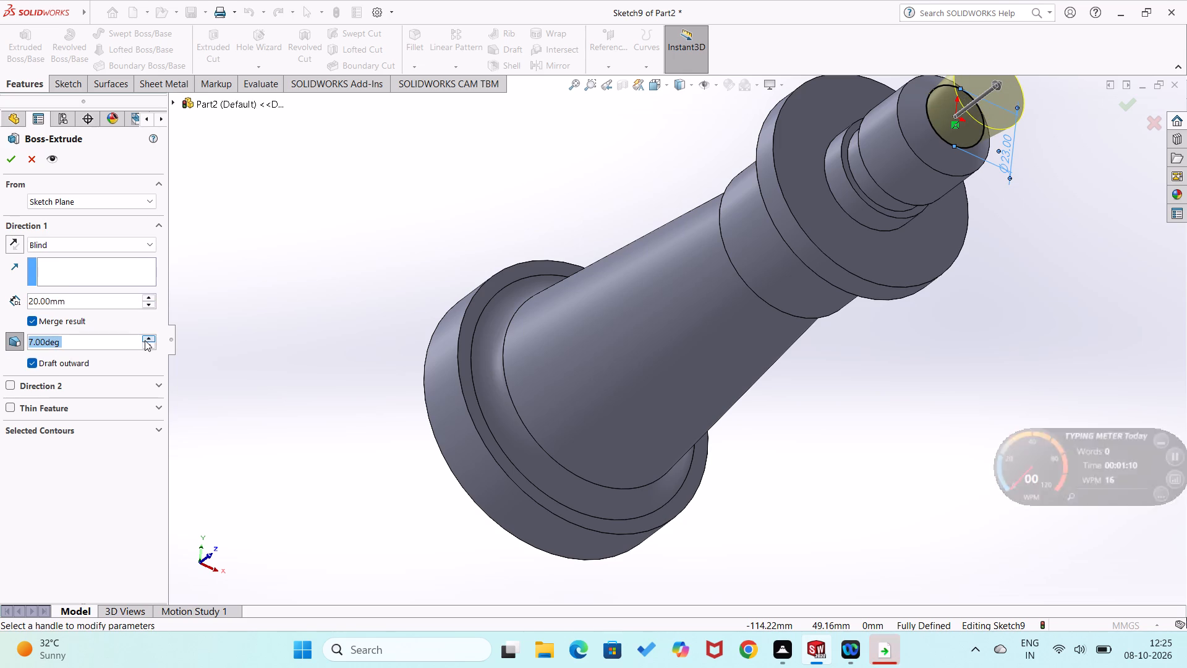
triple_click(145, 340)
triple_click(145, 340)
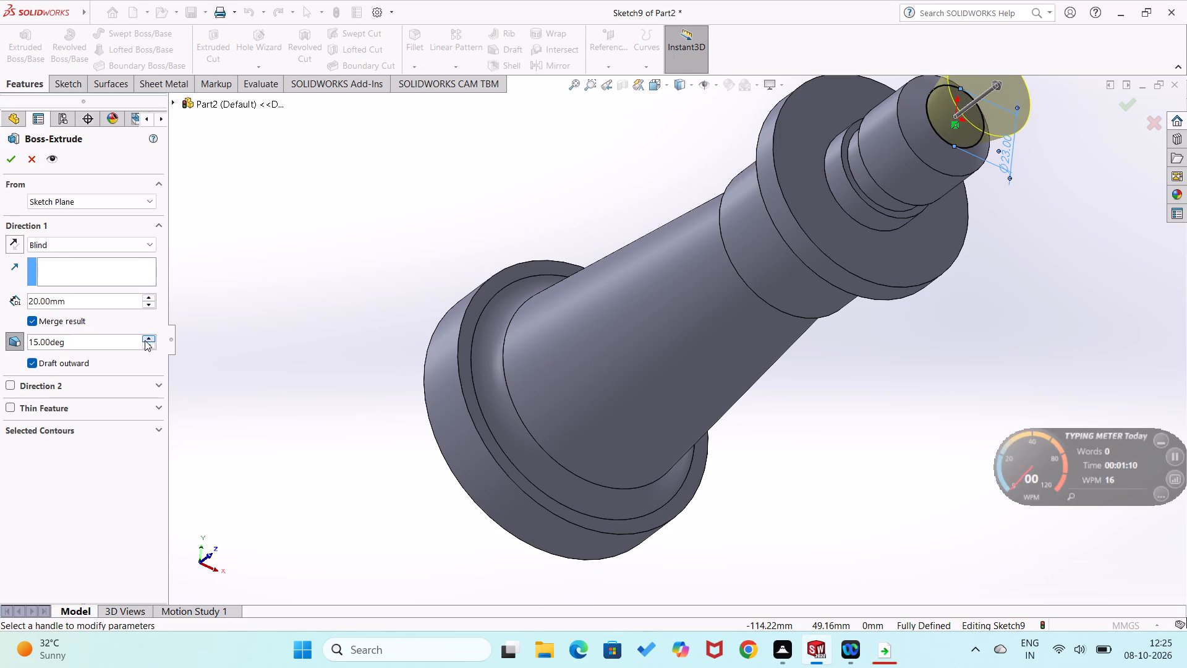
left_click(145, 340)
middle_click_drag(243, 421, 269, 364)
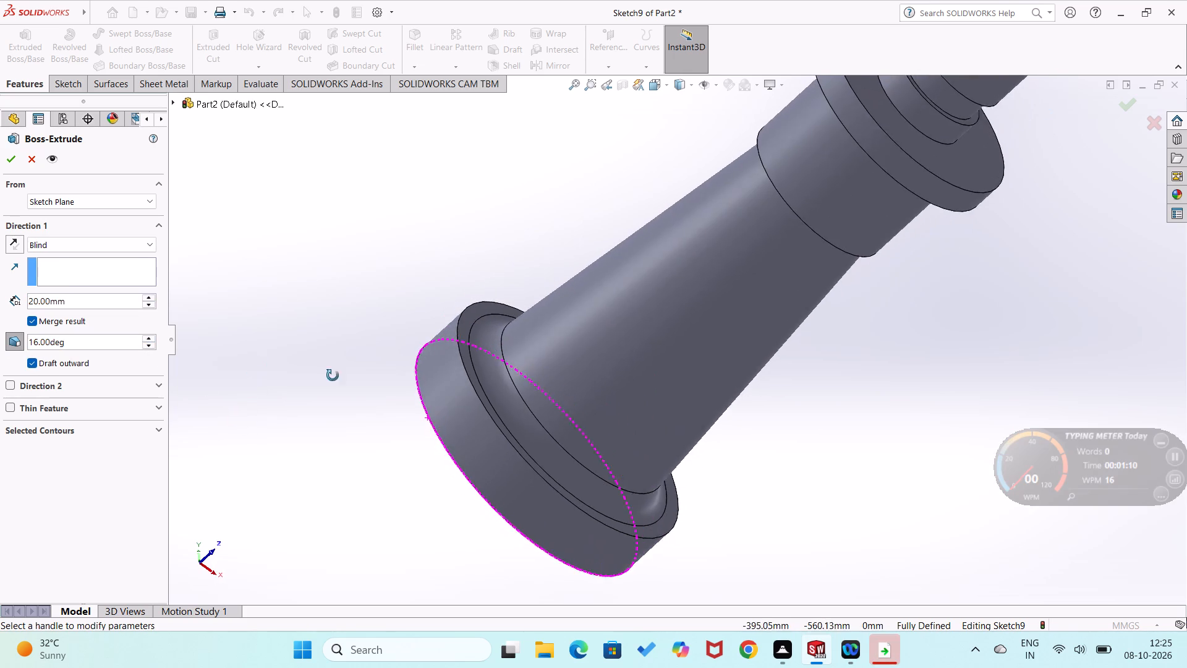
scroll(785, 444, "up", 3)
scroll(819, 335, "up", 1)
middle_click_drag(818, 334, 817, 374)
scroll(817, 374, "down", 1)
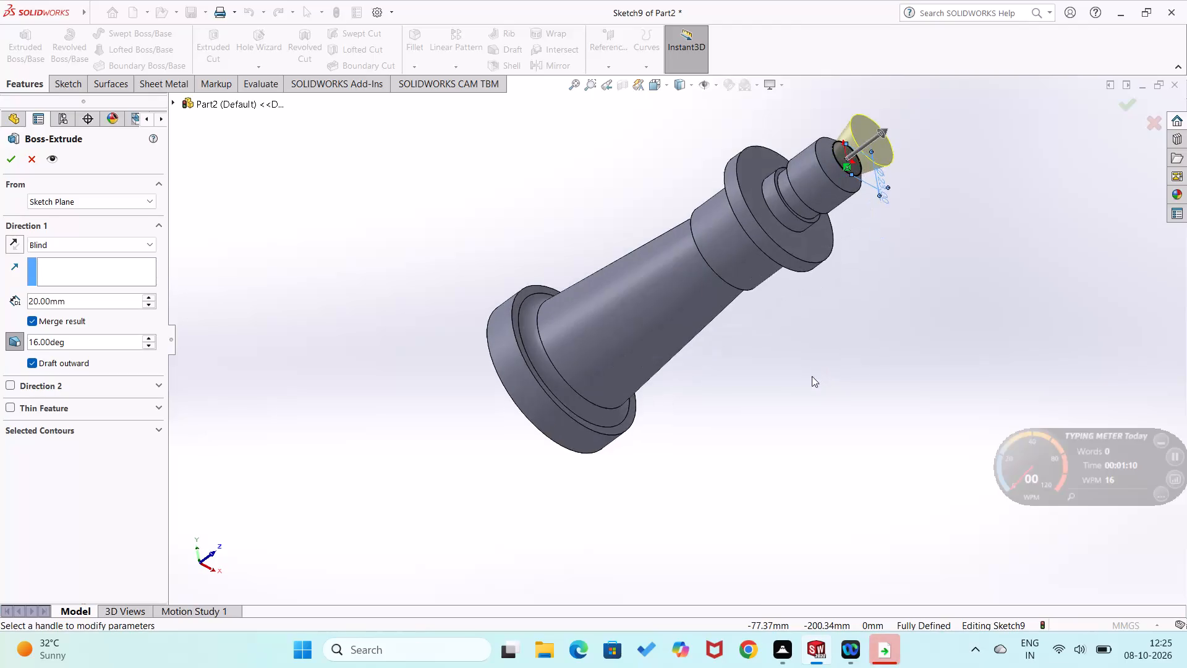
scroll(812, 376, "down", 3)
scroll(790, 374, "up", 2)
middle_click(792, 370)
scroll(836, 242, "up", 2)
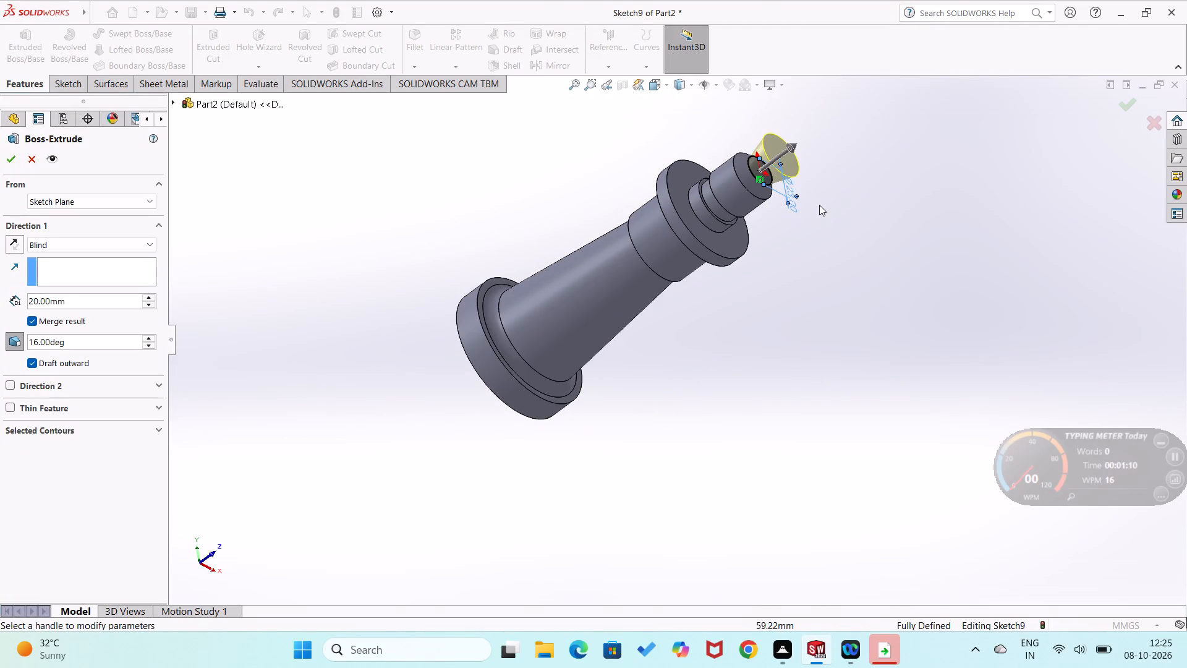
middle_click_drag(816, 220, 791, 250)
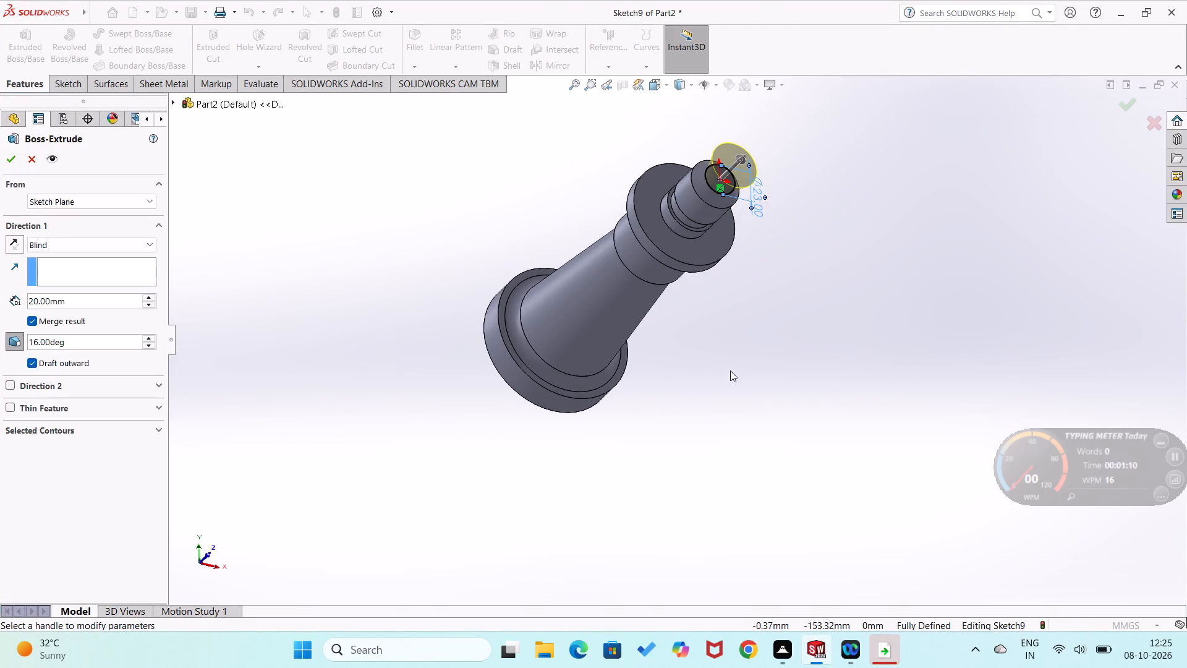
scroll(730, 364, "up", 3)
scroll(713, 321, "down", 1)
middle_click_drag(712, 361, 513, 358)
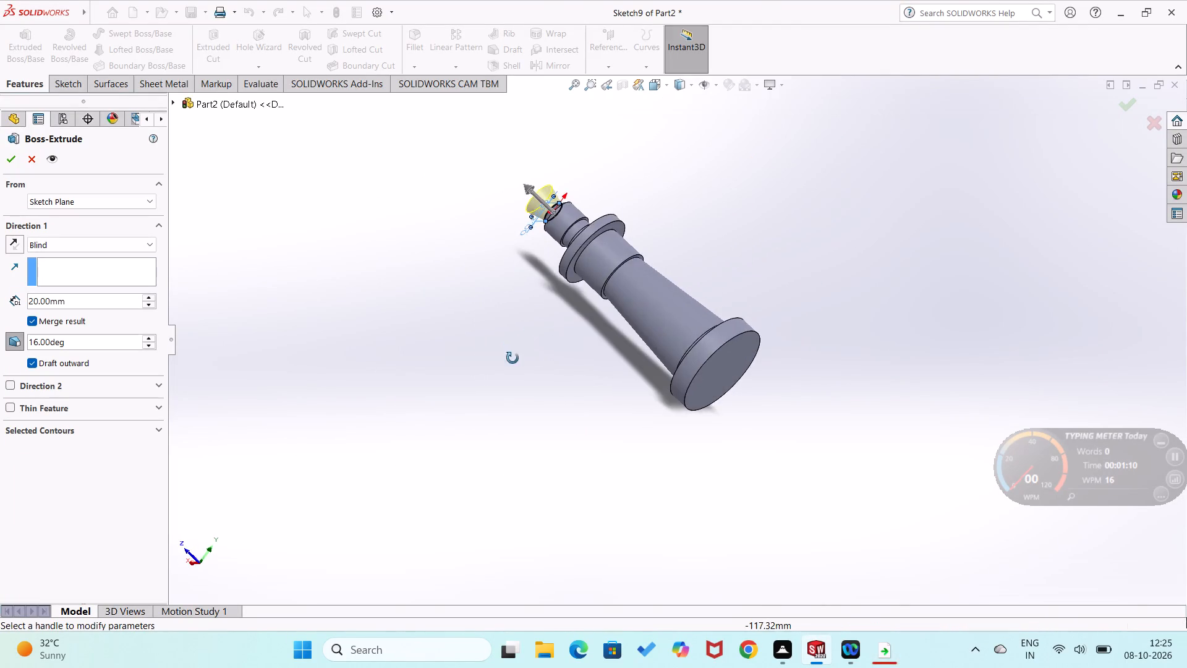
middle_click_drag(513, 358, 545, 388)
scroll(579, 302, "down", 4)
scroll(543, 336, "up", 2)
scroll(546, 327, "down", 3)
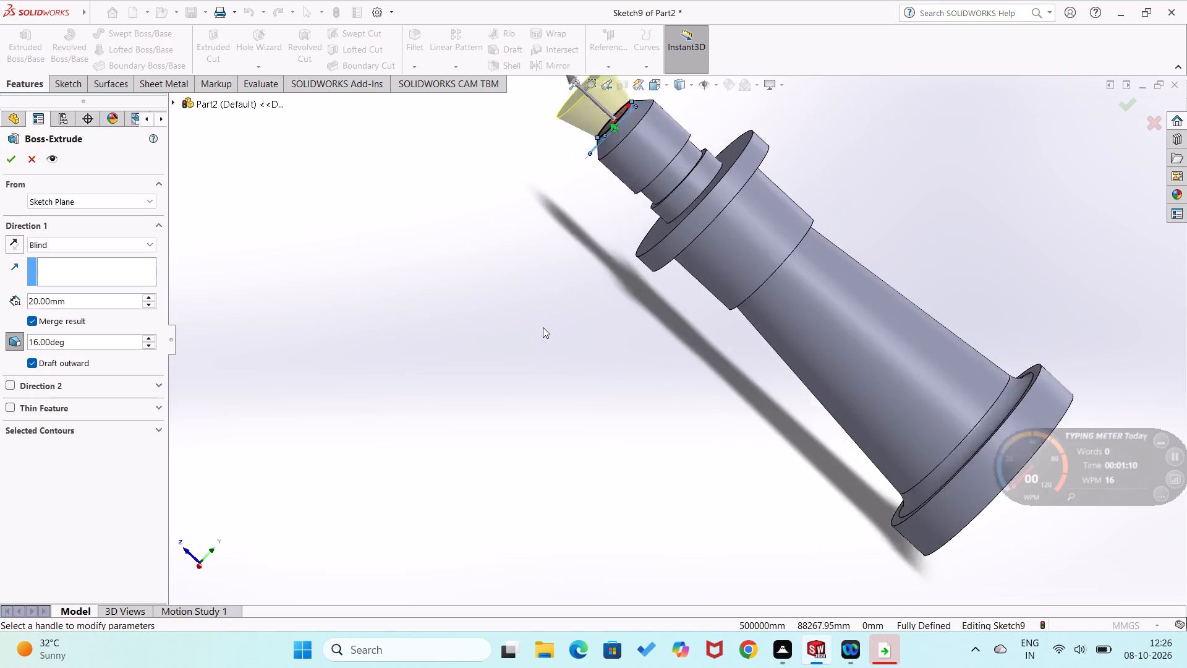
scroll(541, 327, "up", 2)
scroll(571, 254, "up", 1)
scroll(583, 249, "down", 3)
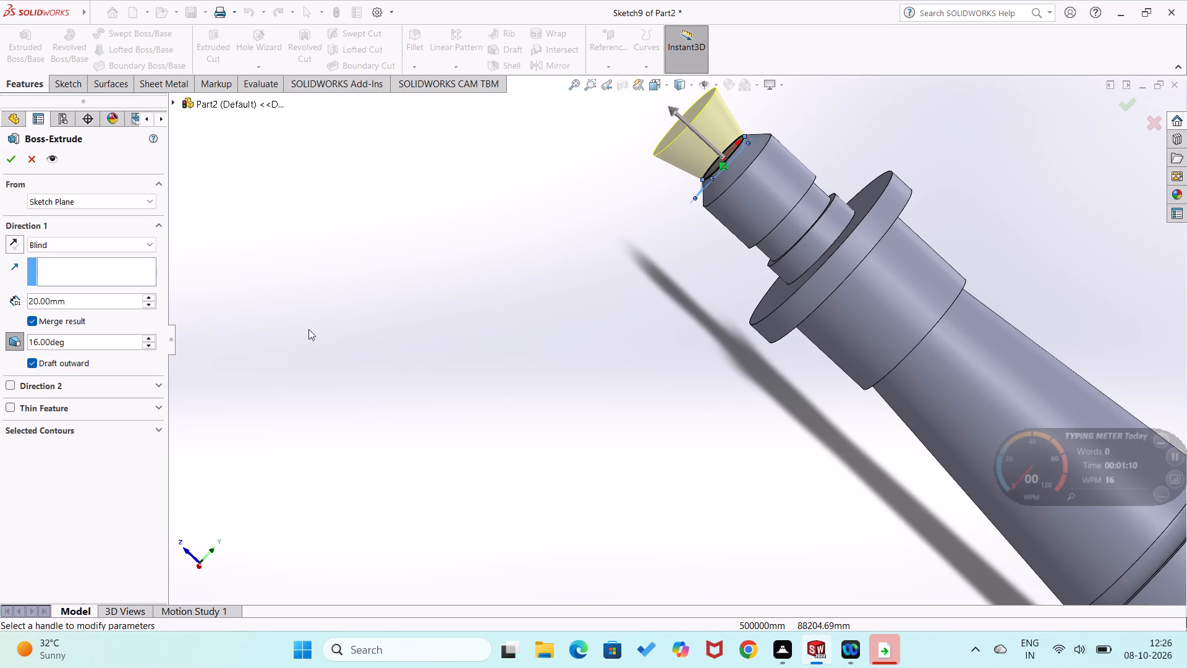
double_click(149, 338)
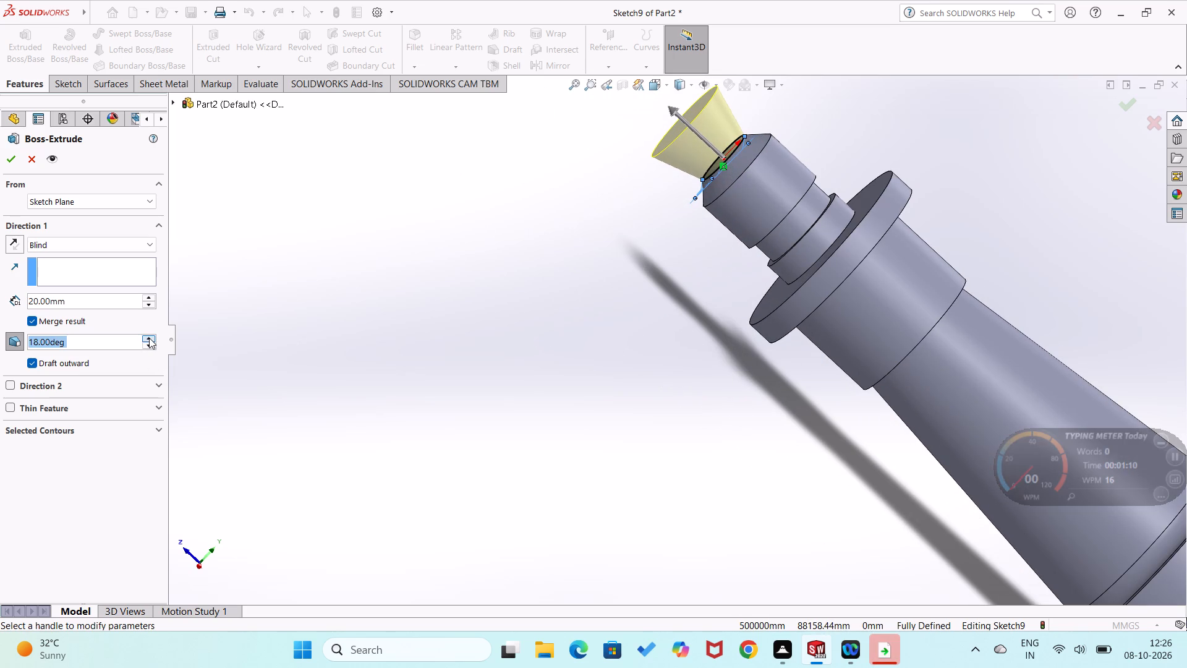
left_click(149, 338)
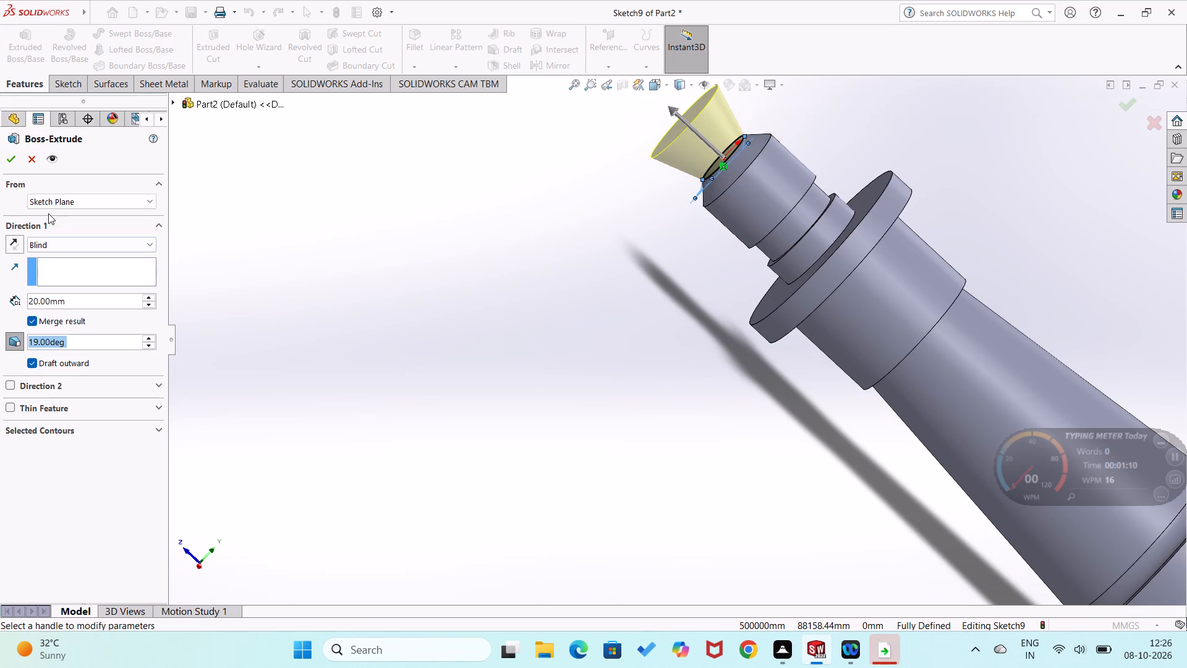
left_click(14, 160)
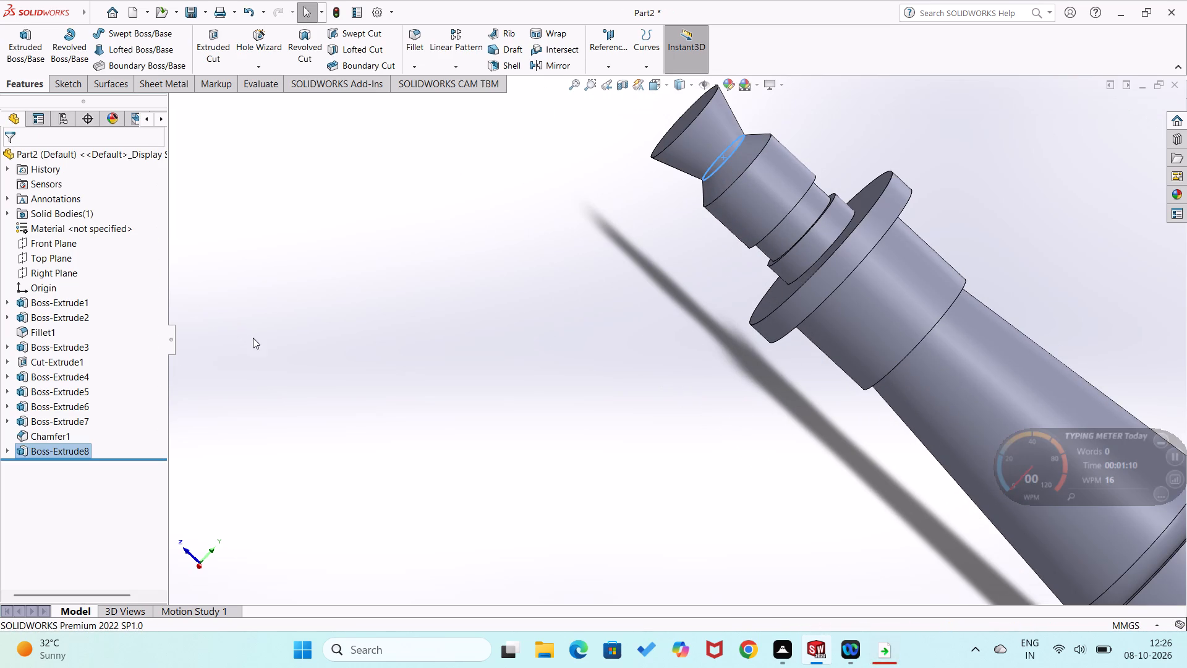
left_click(358, 383)
Sketch a circle about 26.9 mm in diameter on the flared tip's flat end face, centred on the origin.
middle_click_drag(399, 377, 404, 385)
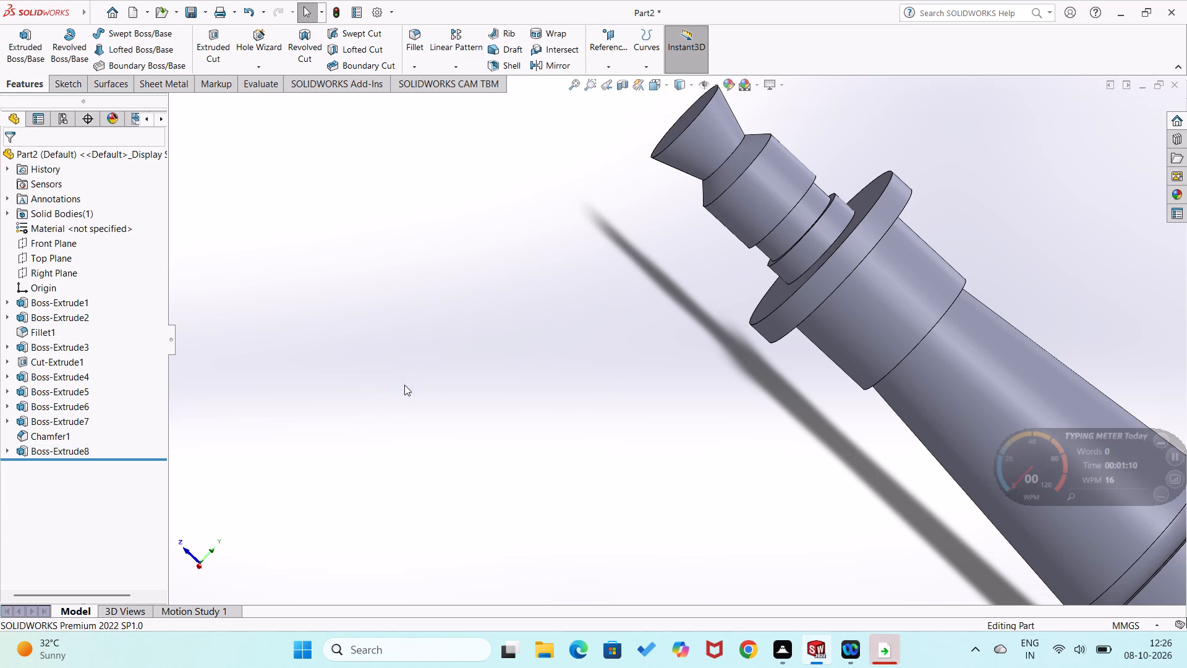
middle_click_drag(404, 385, 449, 556)
right_click(700, 178)
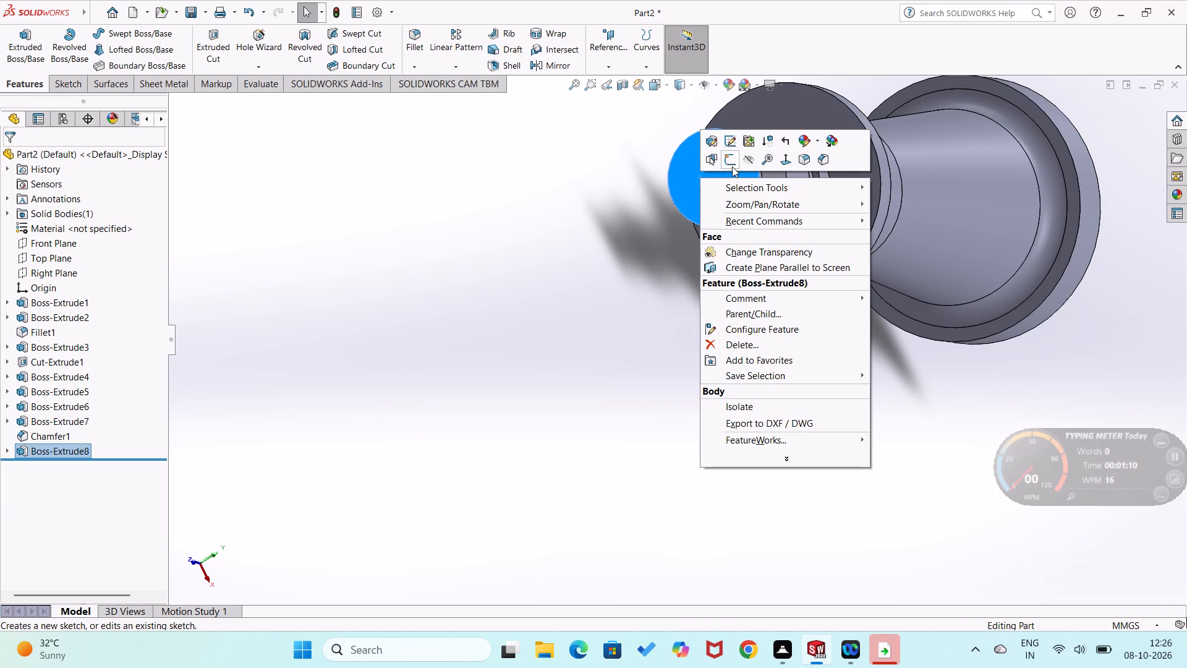
left_click(732, 166)
left_click(288, 374)
right_click_drag(287, 375, 376, 354)
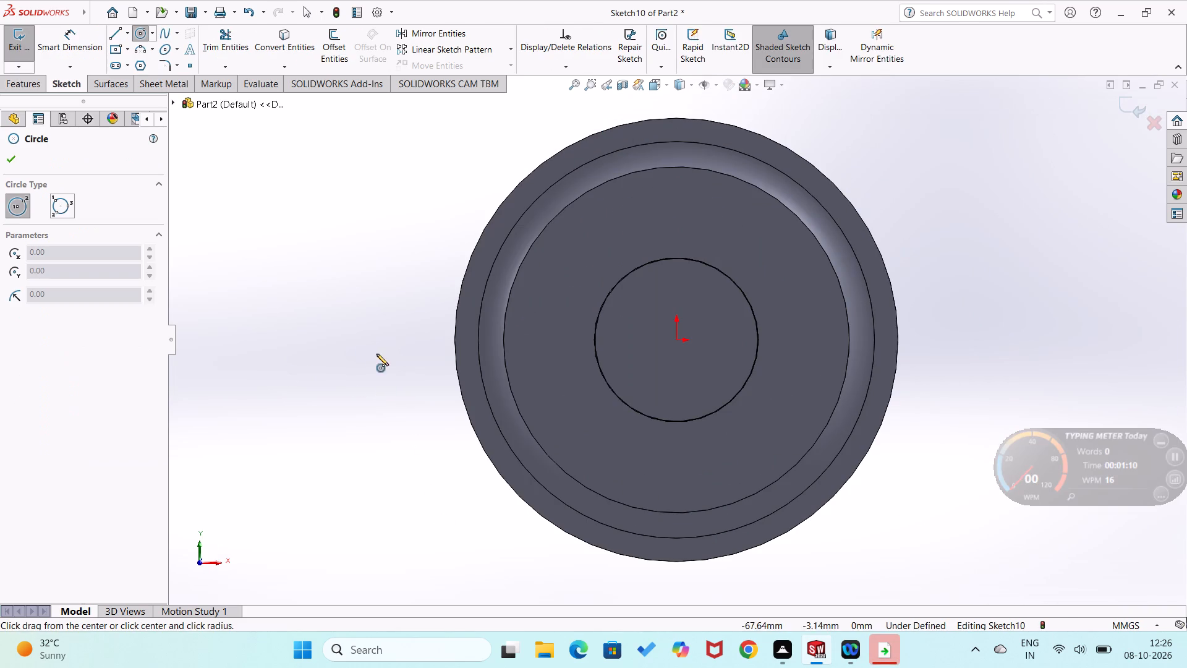
left_click(678, 339)
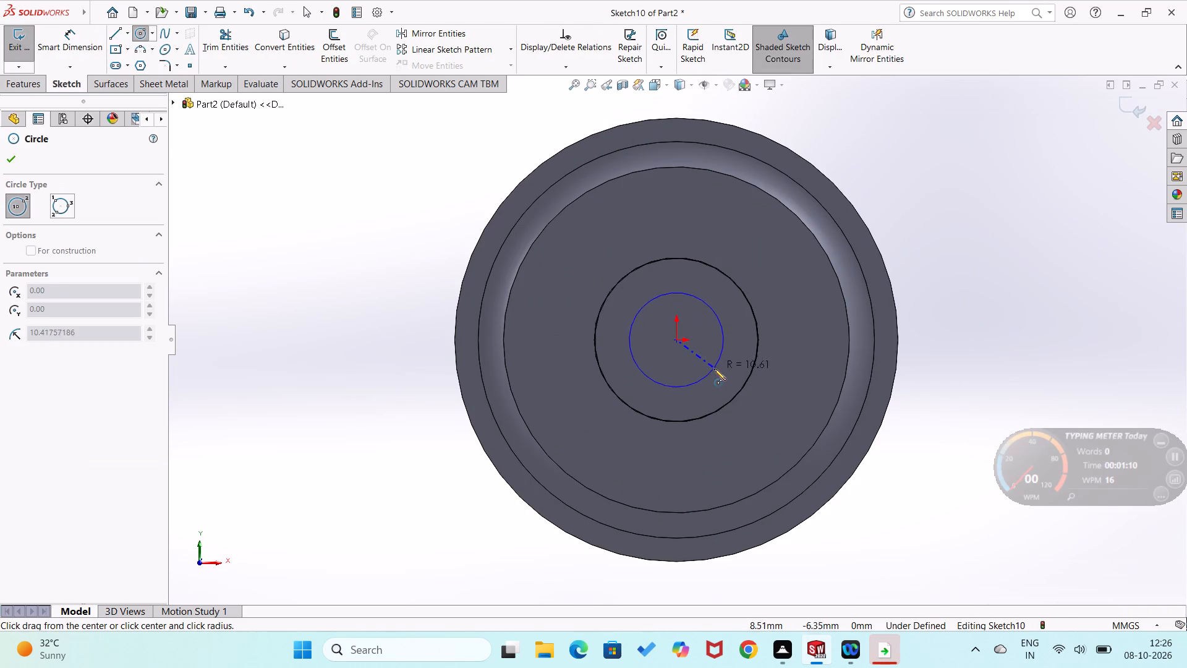
left_click(723, 377)
Dimension the diameter of the circle on the flared tip's end face as 27 mm.
right_click_drag(755, 414, 768, 325)
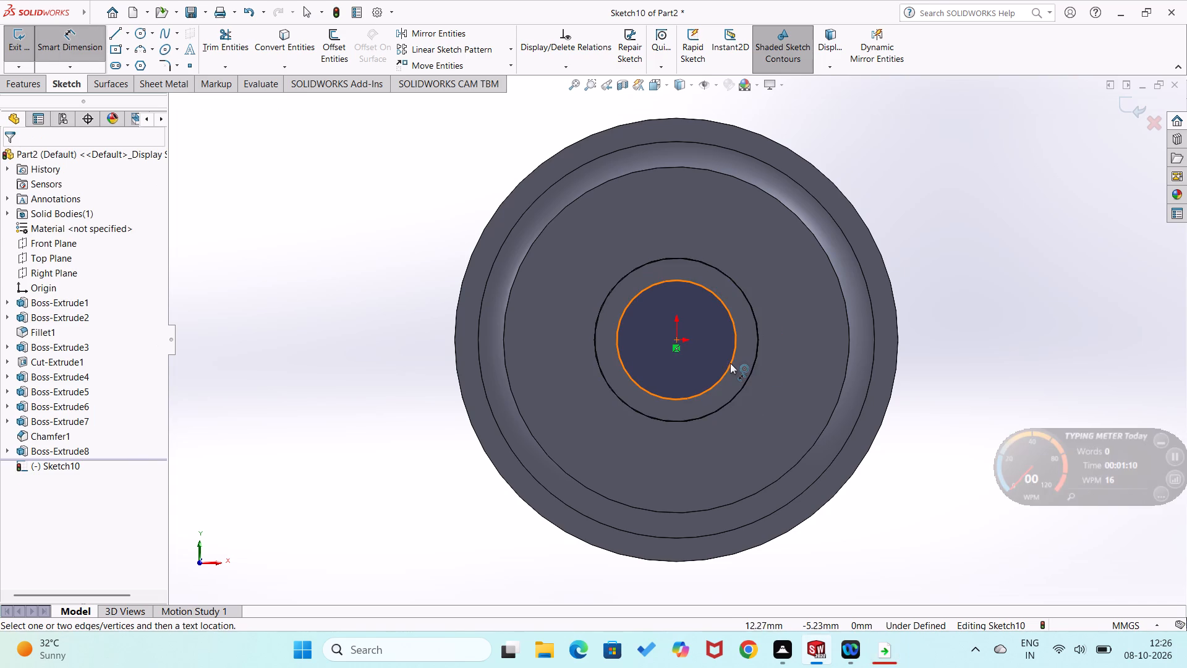
left_click(730, 363)
left_click(781, 362)
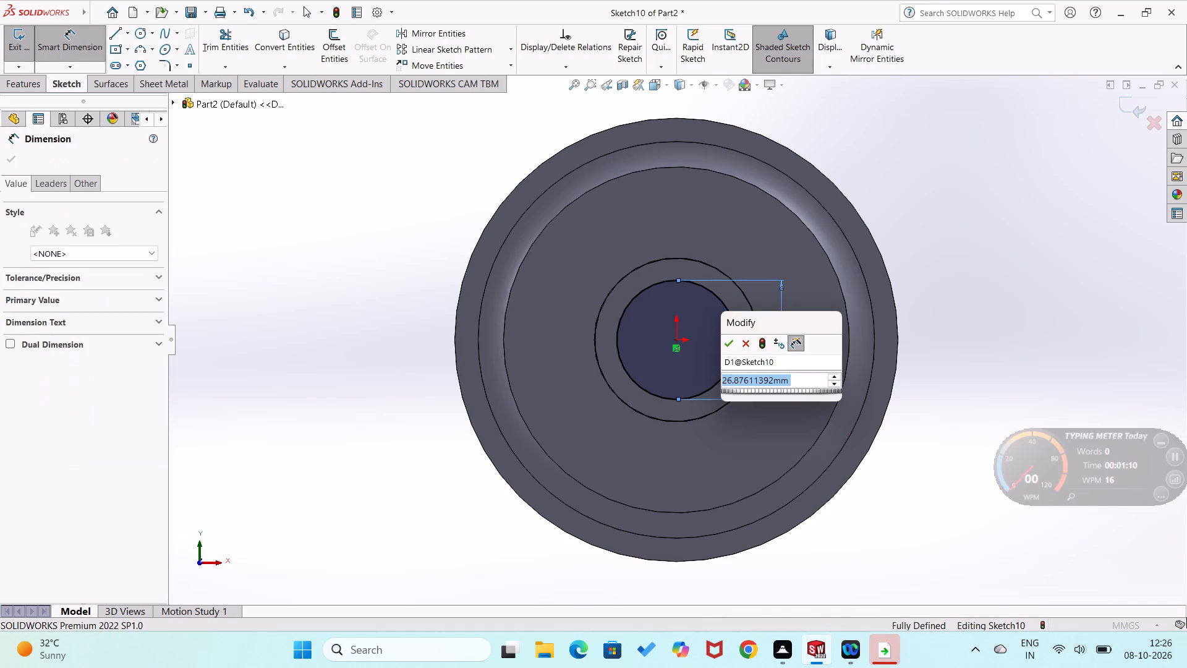
type("27")
key("Return")
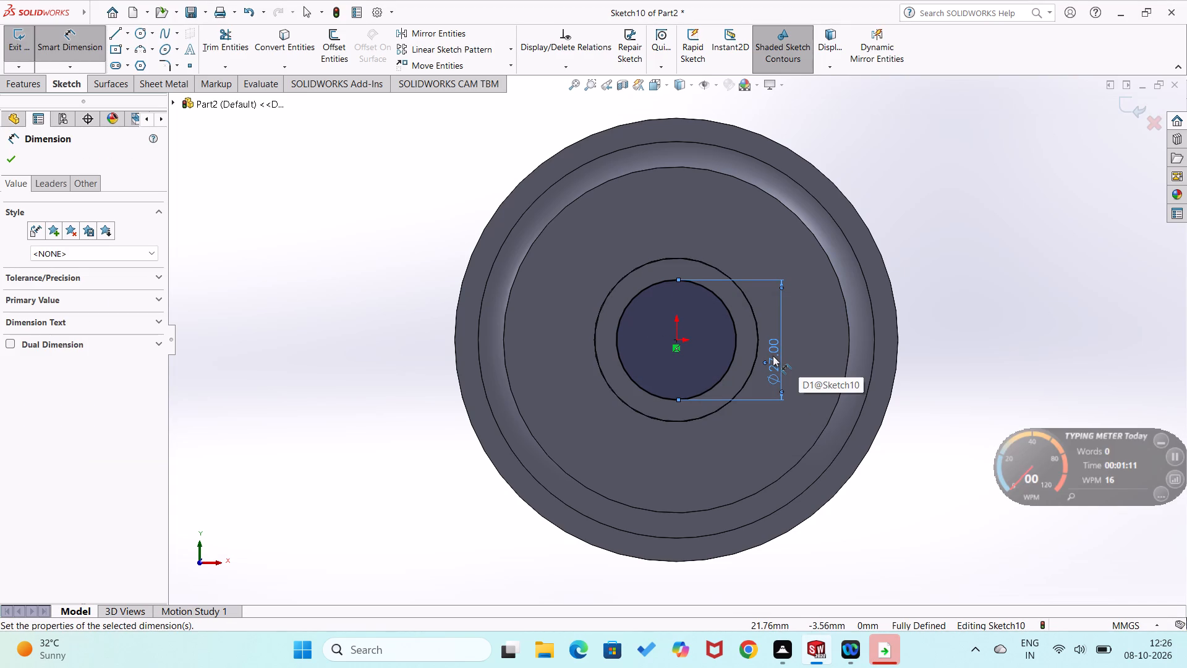
Set the diameter of the circle on the flared tip's end face to 28 mm.
double_click(773, 356)
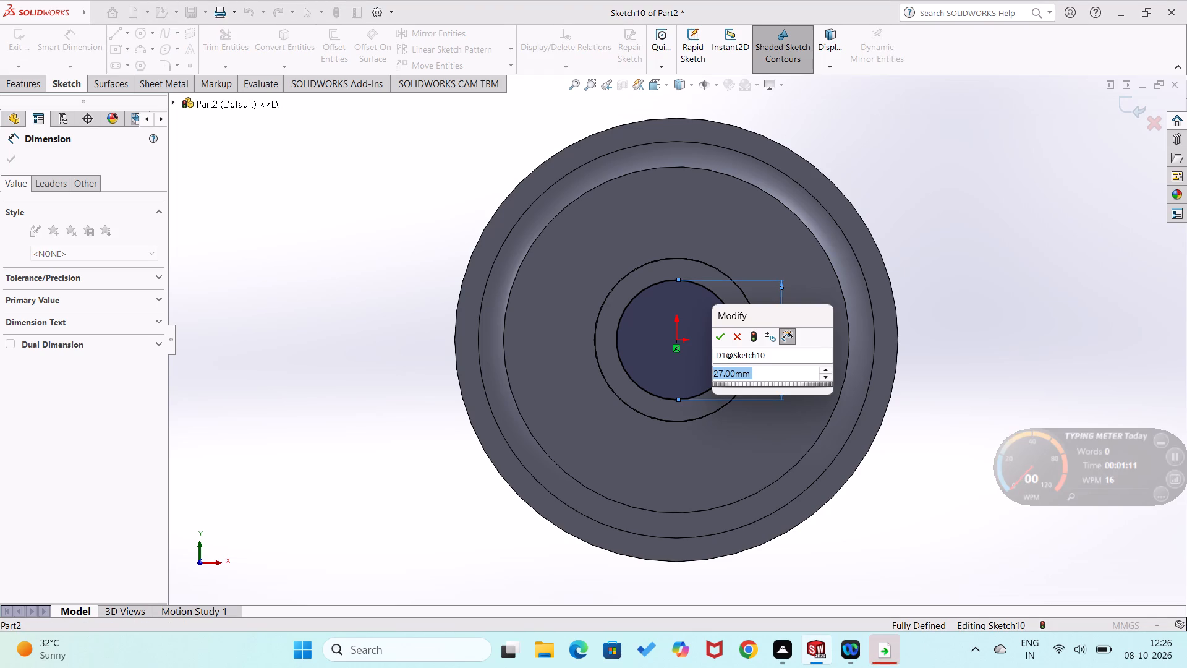
type("28")
key("Return")
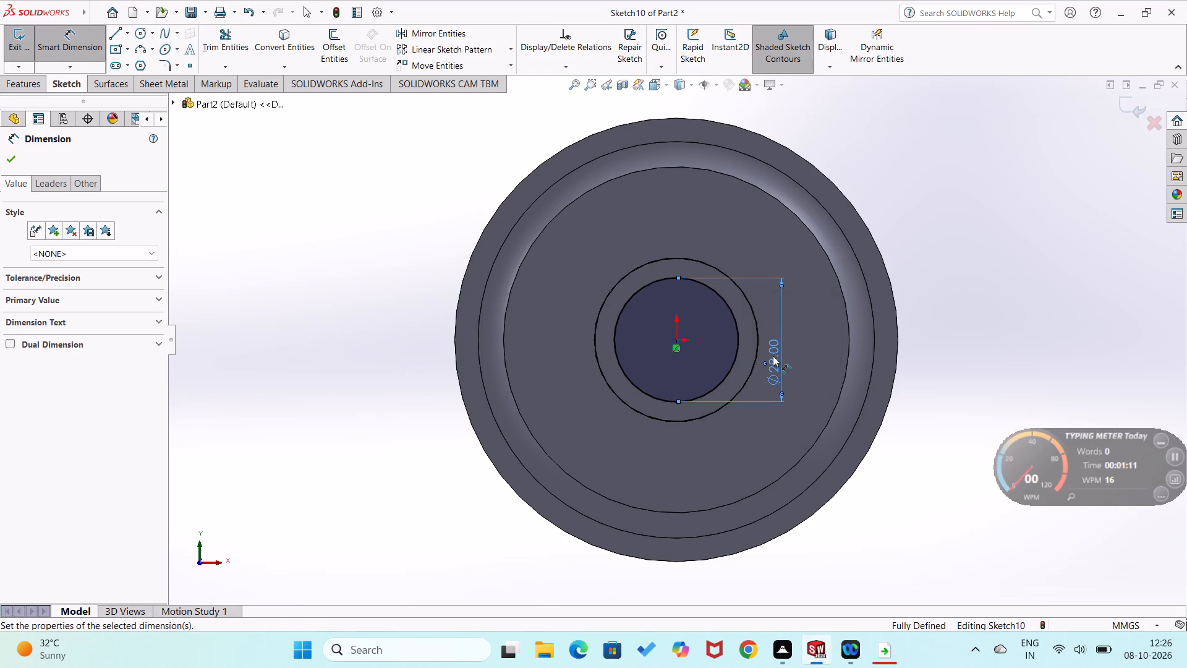
left_click(17, 161)
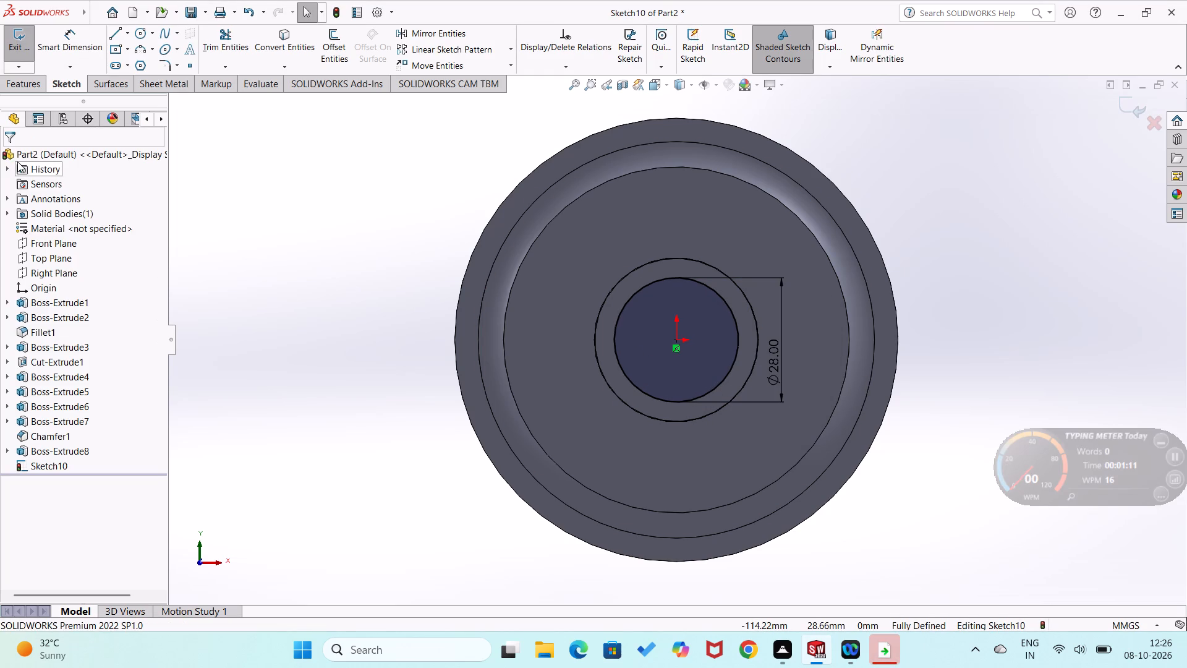
Cut the 28 mm circle blind 20 mm deep into the flared tip with a 17-degree inward draft.
left_click(27, 88)
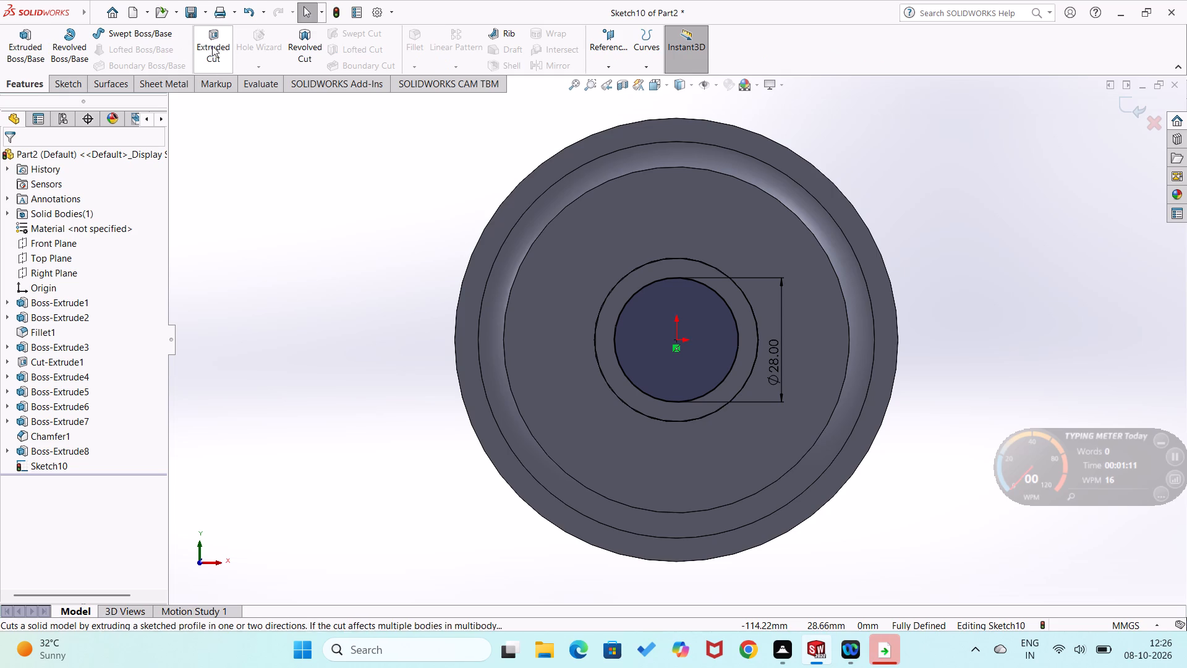
left_click(214, 46)
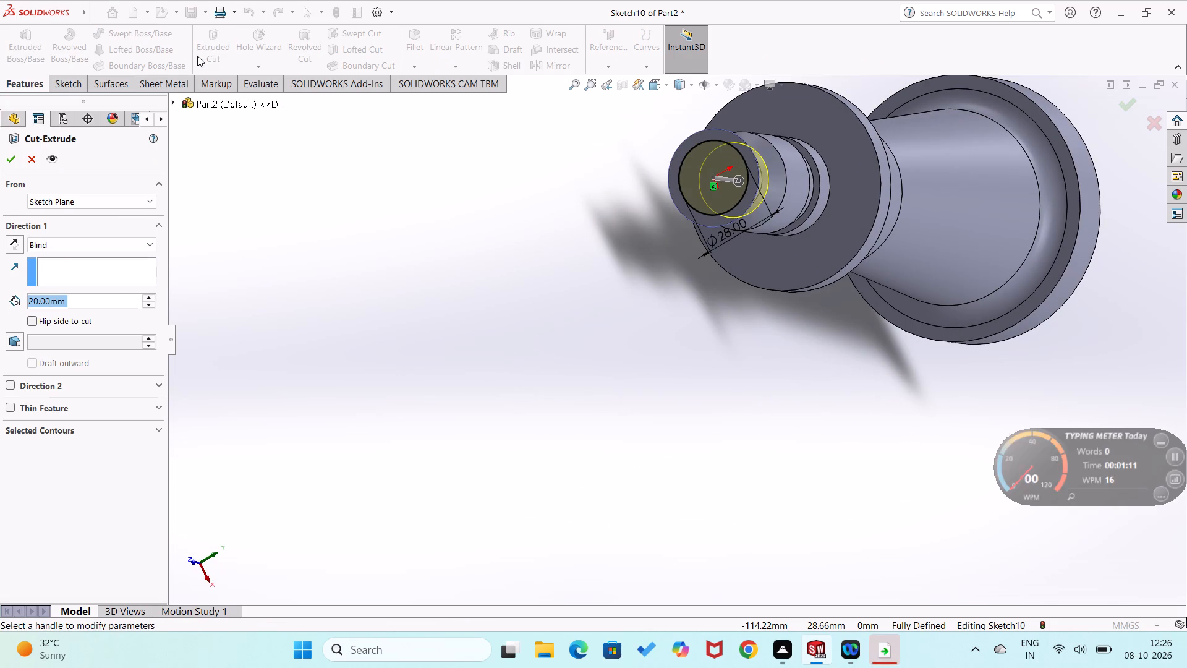
middle_click_drag(319, 361, 362, 300)
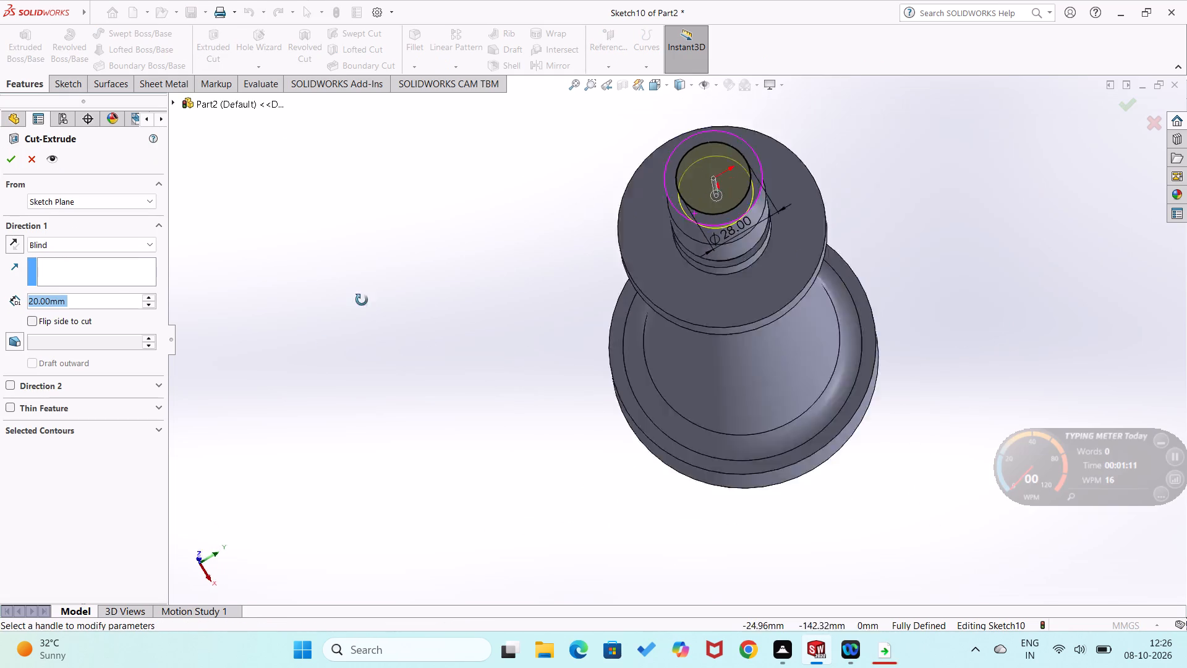
middle_click_drag(362, 300, 407, 238)
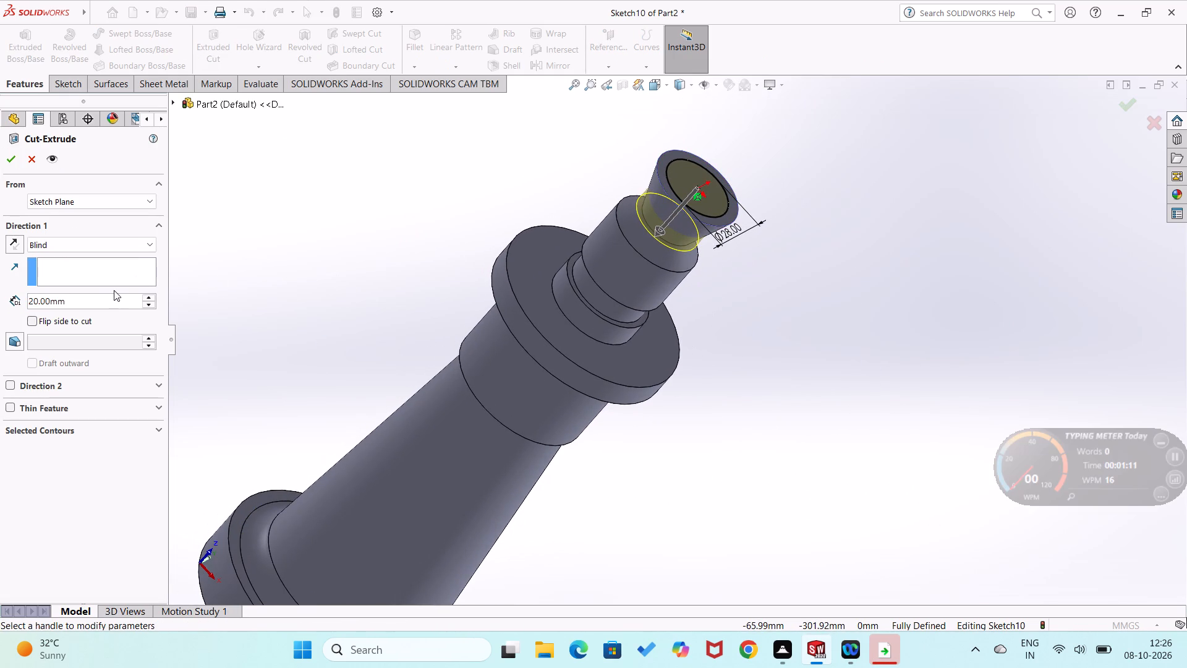
left_click(11, 341)
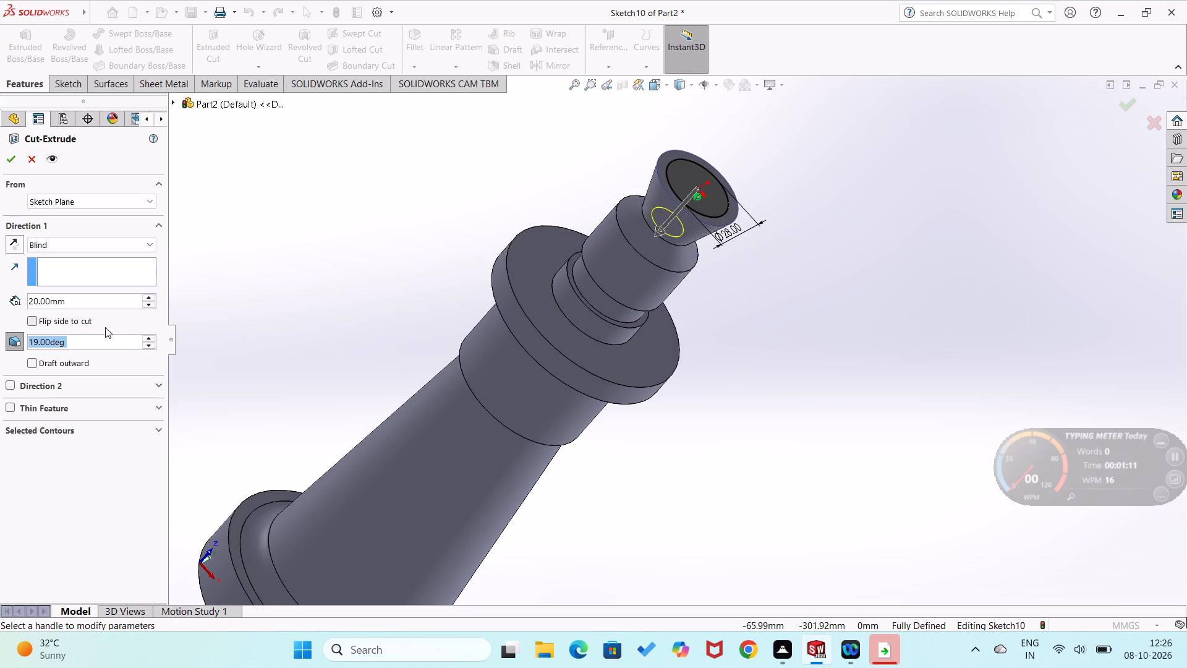
type("17")
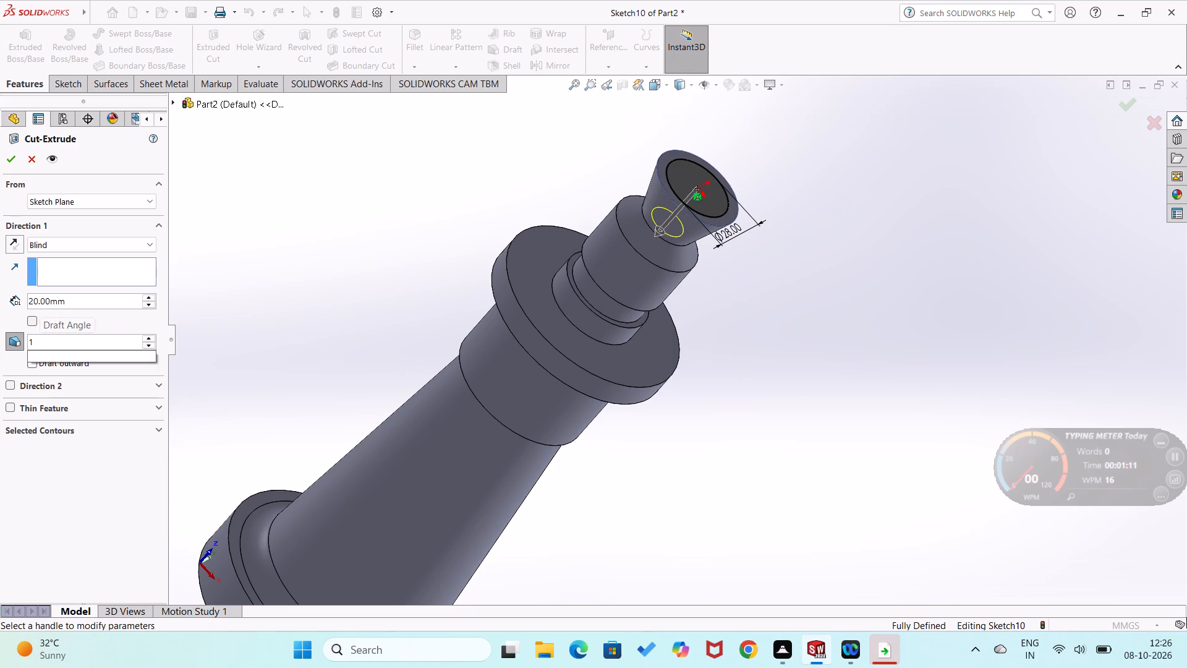
key("Return")
left_click(7, 157)
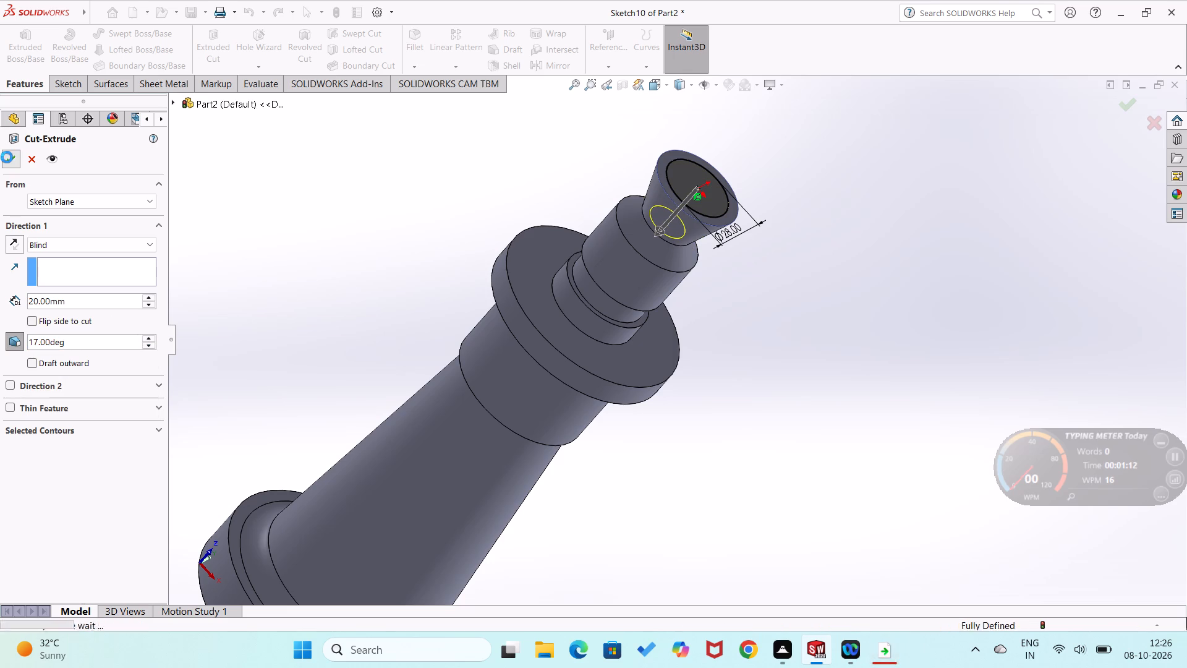
left_click(725, 468)
Start a sketch on the flared tip's annular end face and draw a horizontal line about 18.5 mm long from the origin to the outer edge.
middle_click_drag(746, 430, 736, 473)
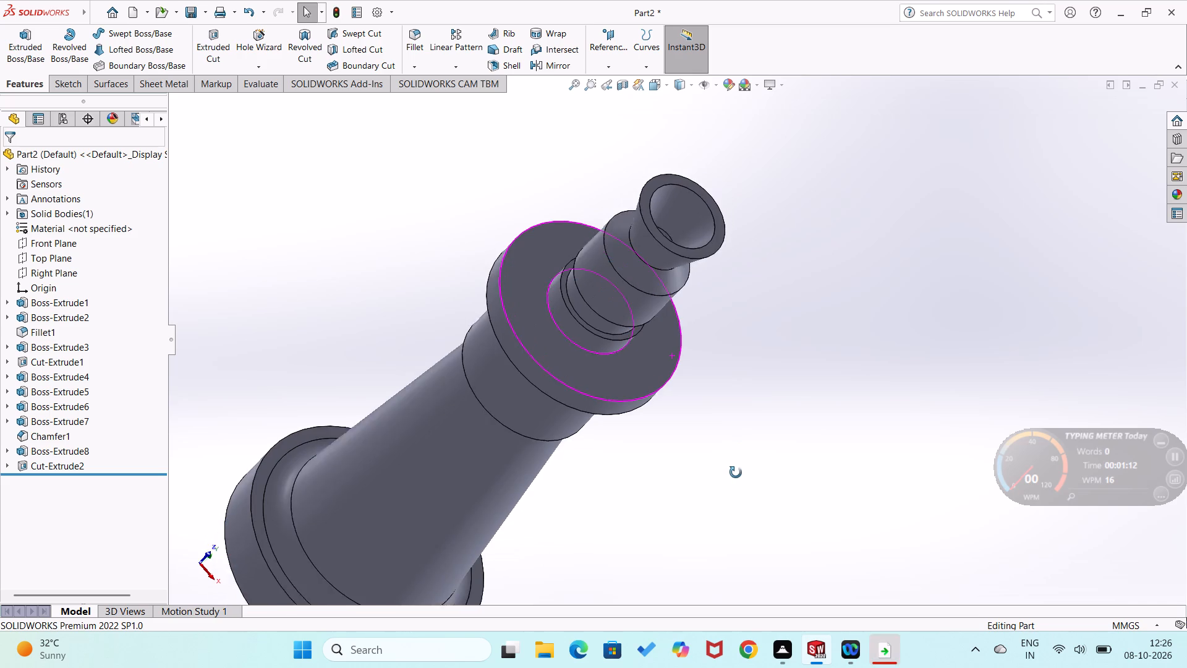
middle_click_drag(736, 473, 733, 479)
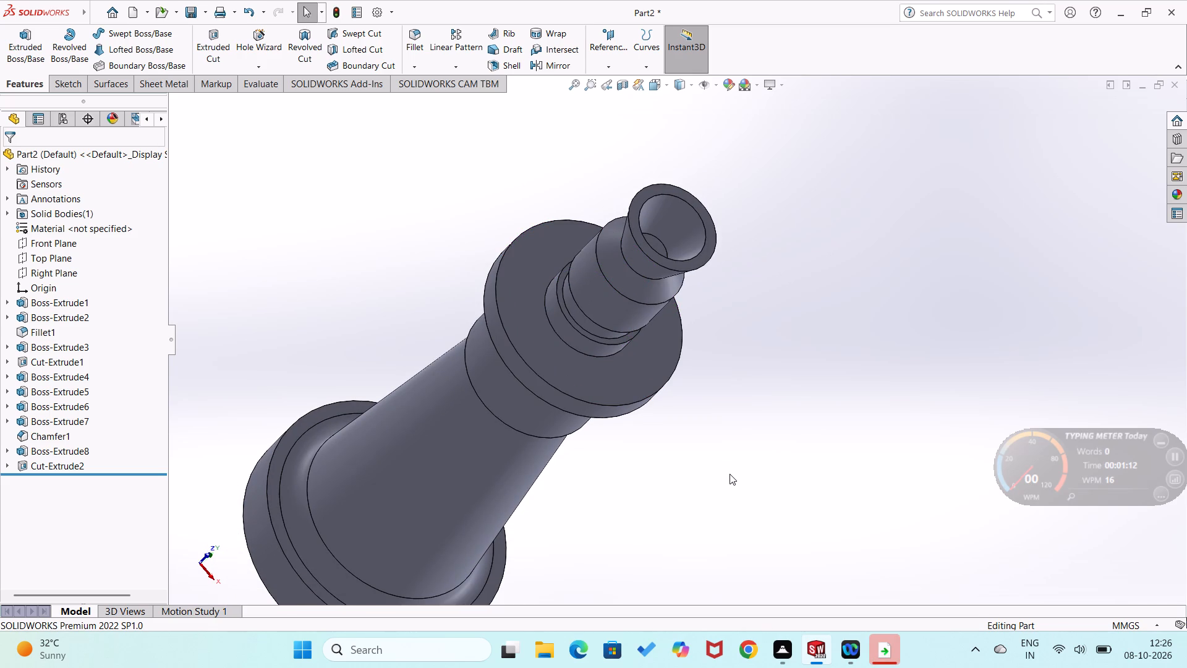
right_click(695, 264)
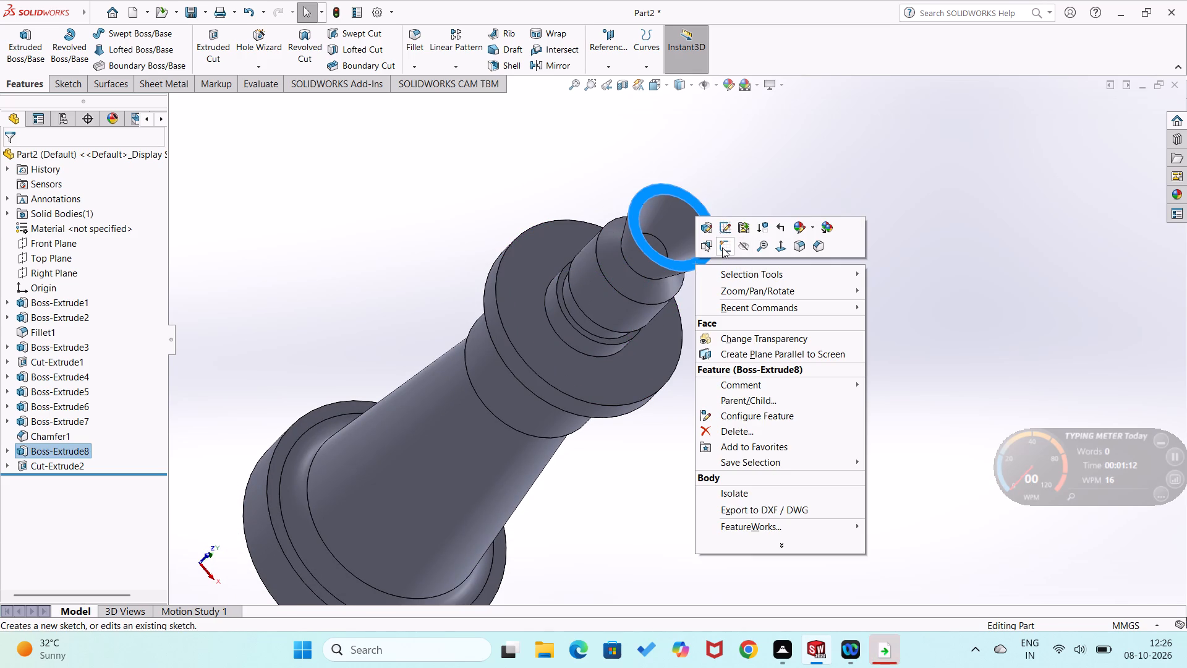
left_click(722, 247)
left_click(986, 342)
right_click_drag(981, 370, 1013, 308)
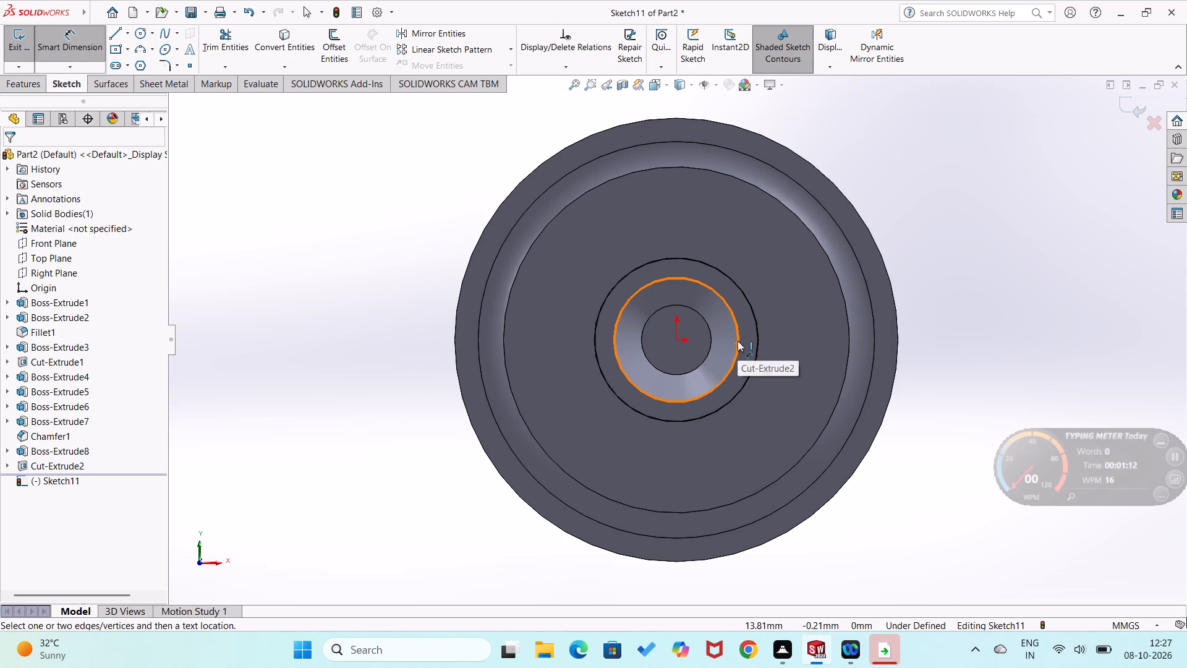
scroll(738, 341, "down", 3)
right_click_drag(1106, 348, 986, 382)
left_click(621, 342)
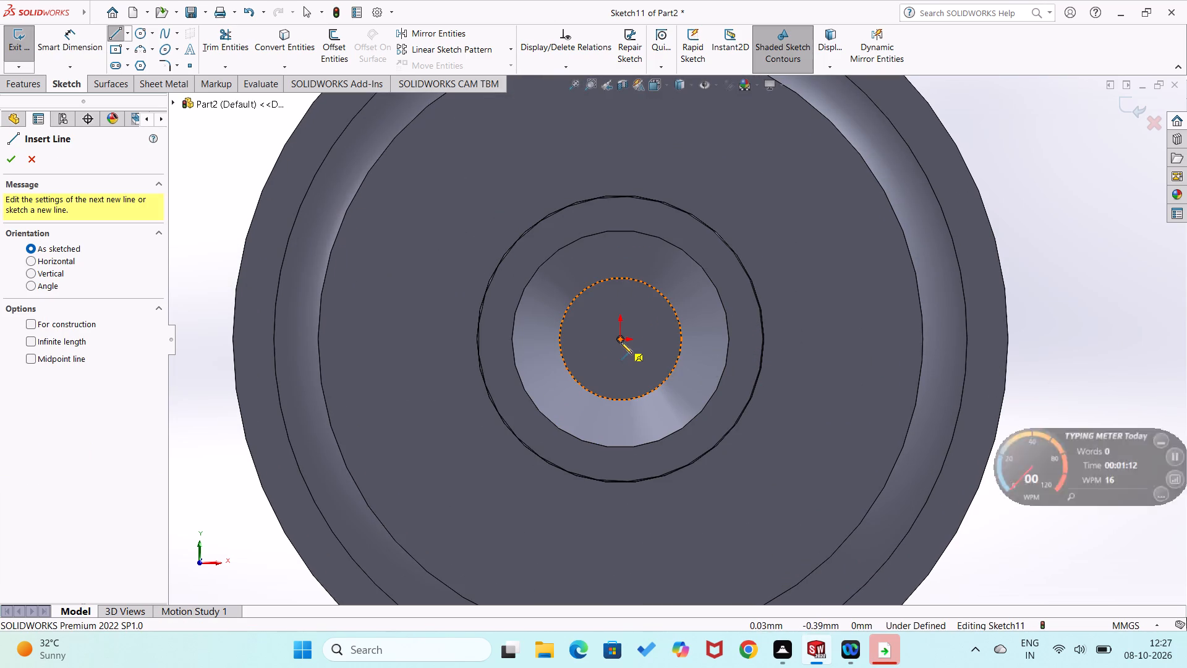
left_click(766, 341)
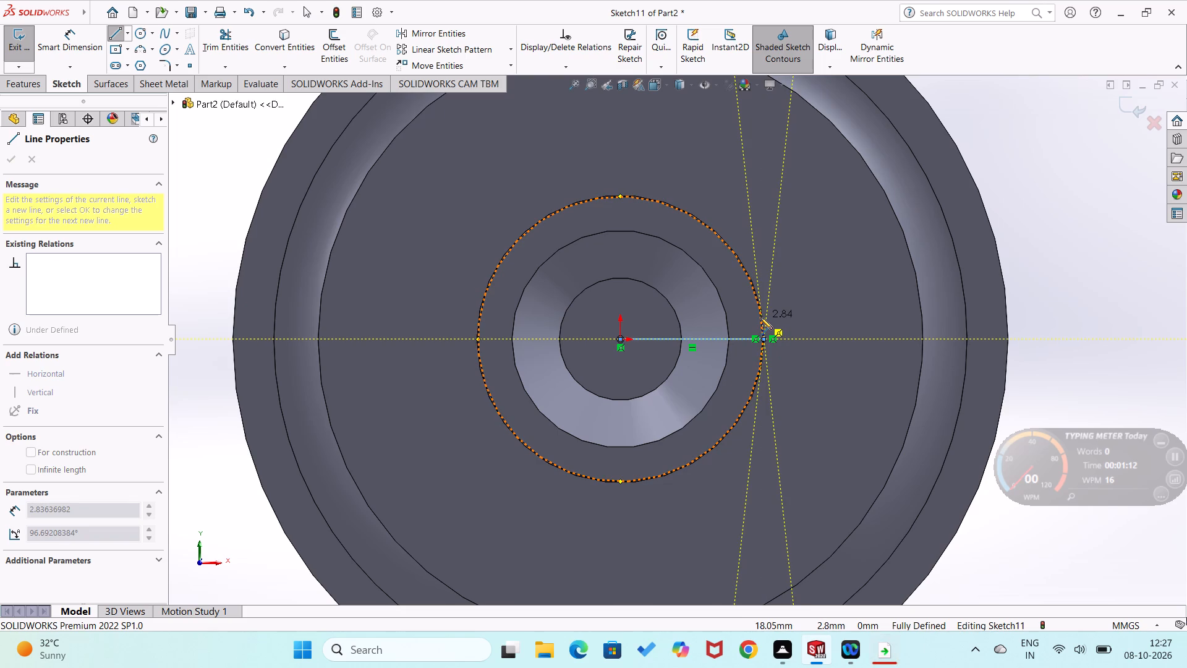
Sketch a closed profile across the rim, symmetric about the horizontal line, using an outer arc of about 18.5 mm radius and connected straight lines.
scroll(760, 317, "down", 5)
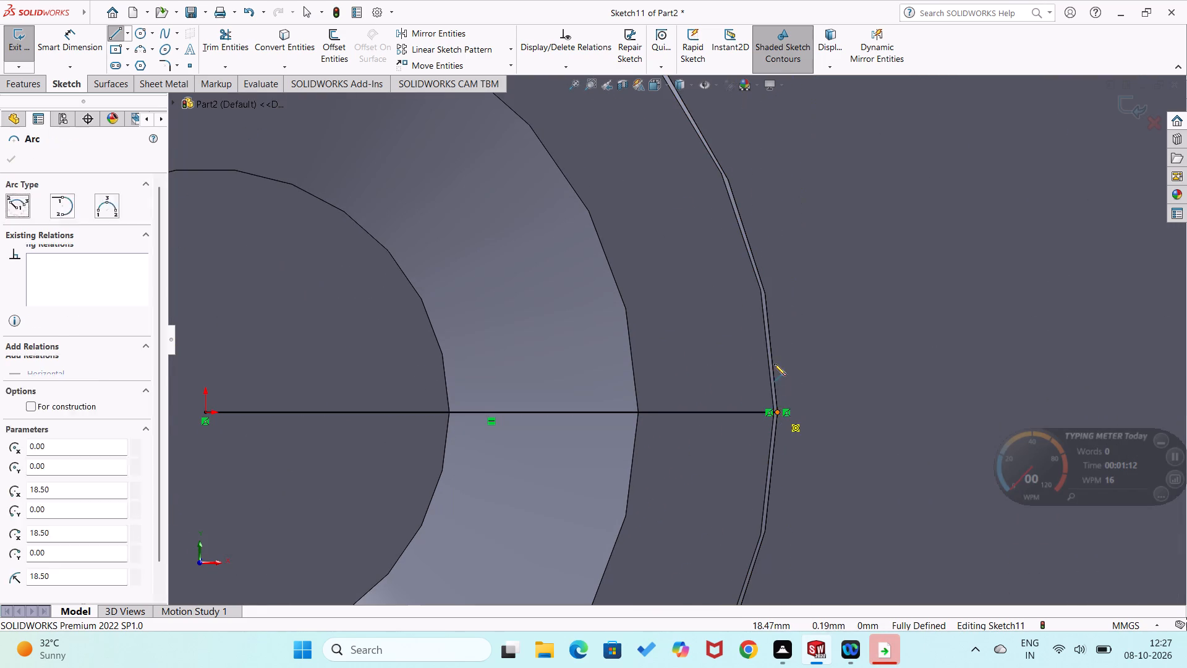
left_click(767, 294)
left_click(626, 313)
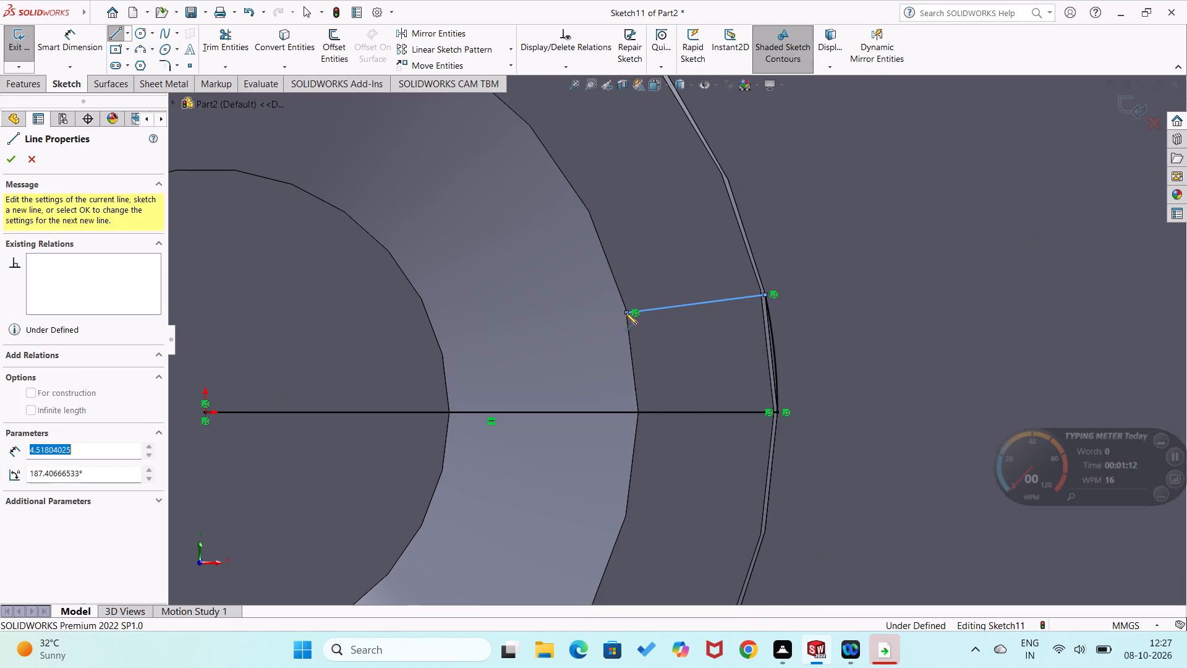
left_click(640, 411)
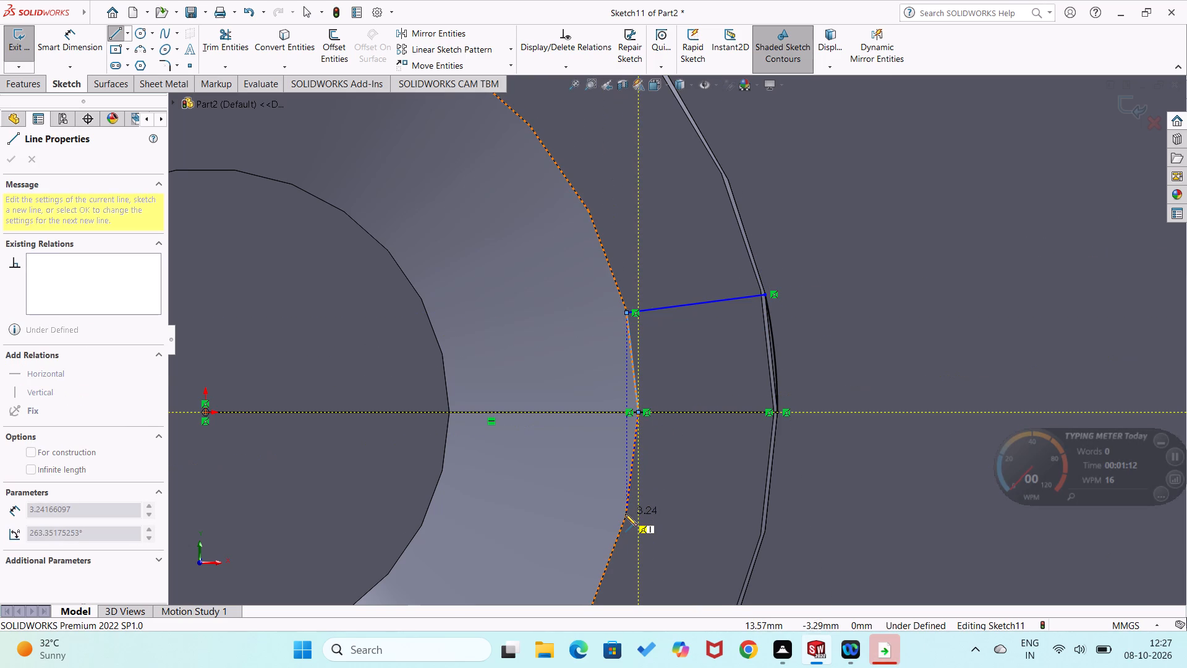
left_click(625, 514)
left_click(768, 533)
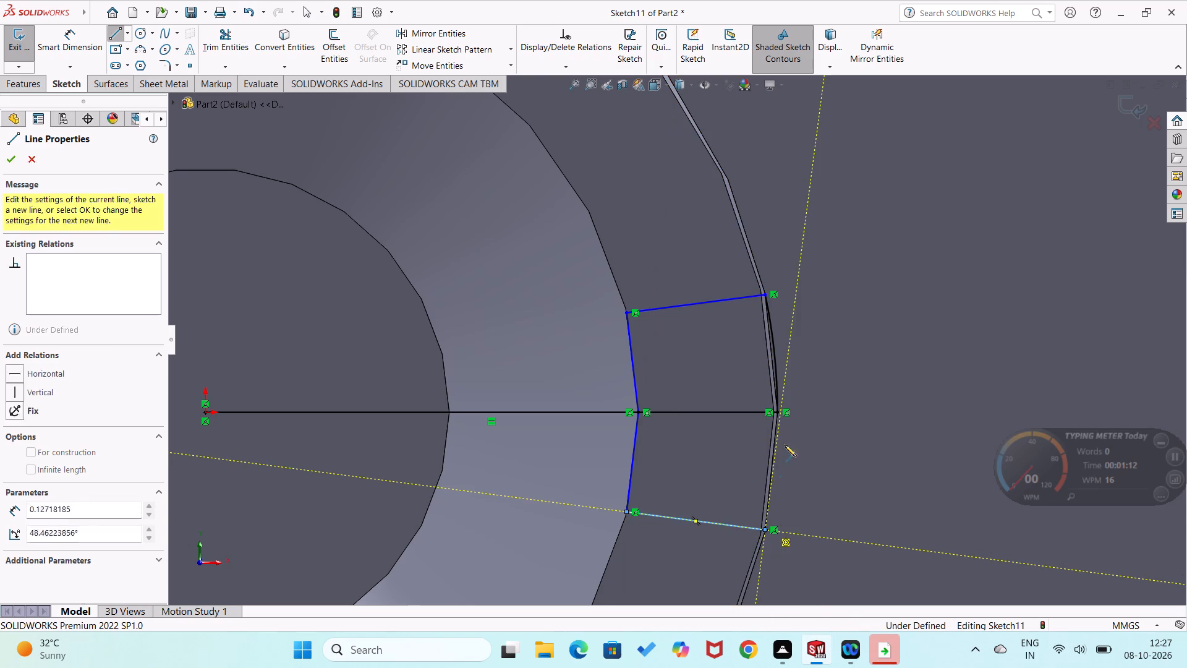
left_click(777, 413)
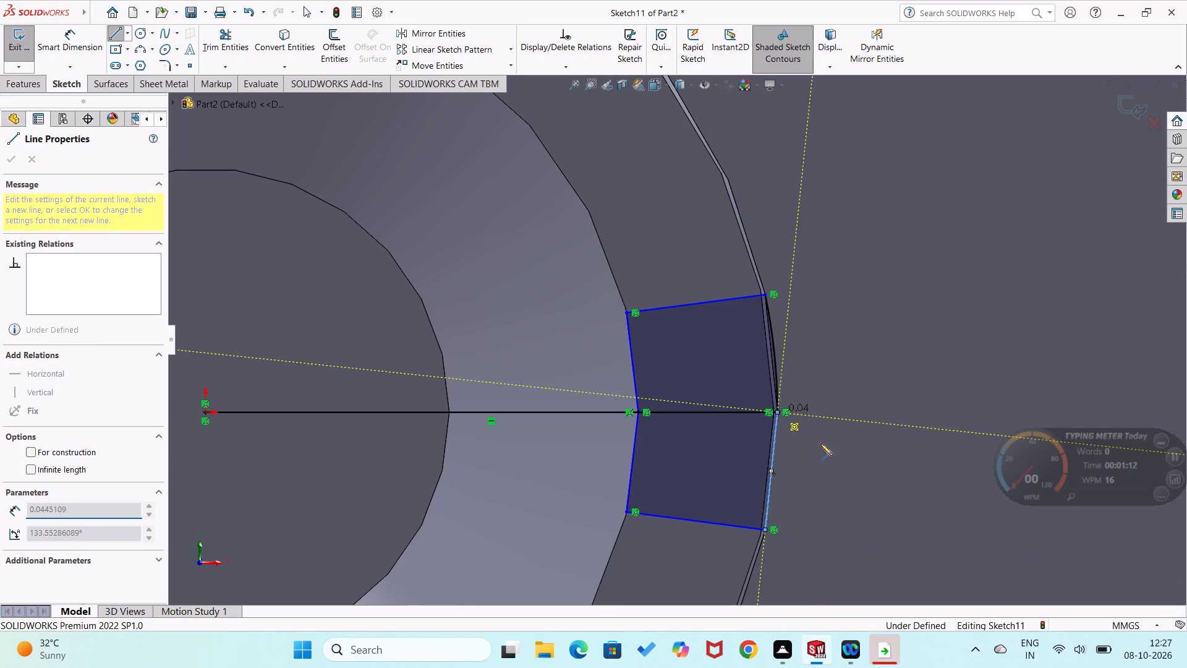
Dimension the vertical height of the profile's lower outer line as 3.8 mm.
right_click_drag(849, 445, 863, 330)
left_click(771, 495)
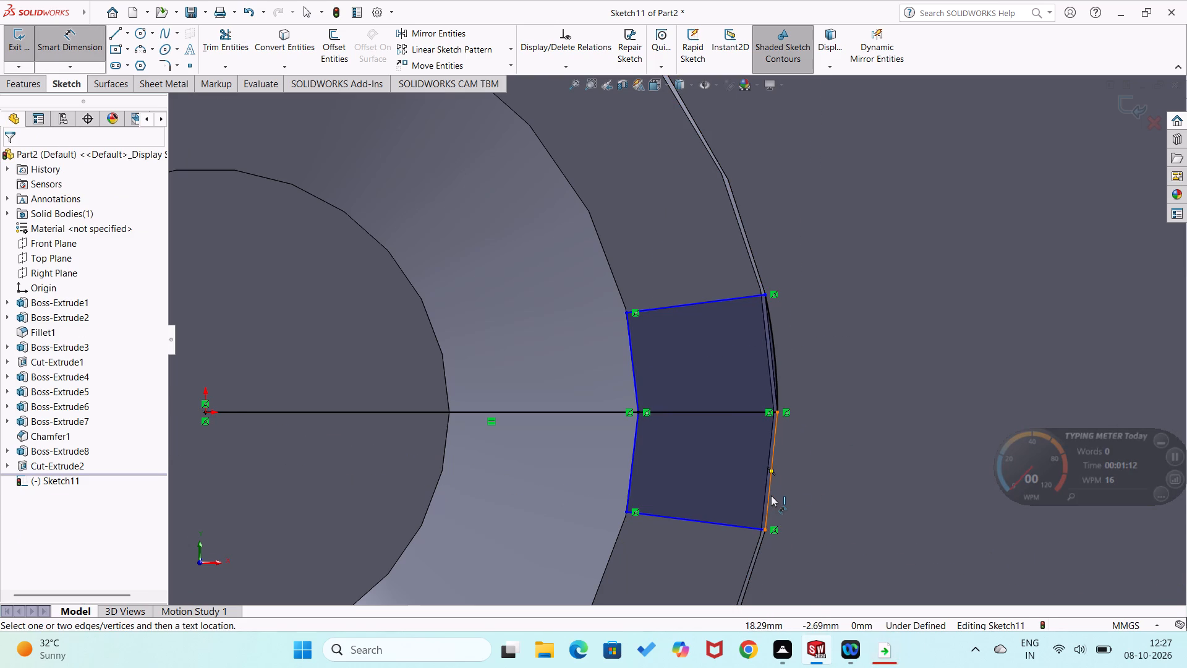
left_click(765, 502)
left_click(822, 502)
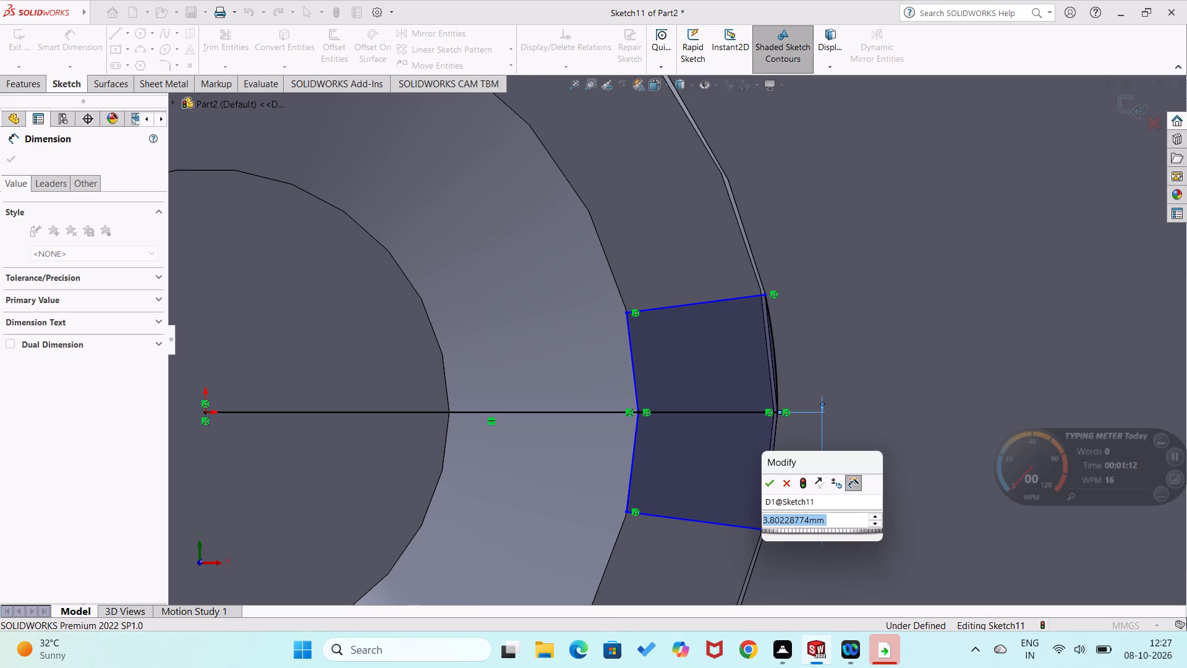
type("3.8")
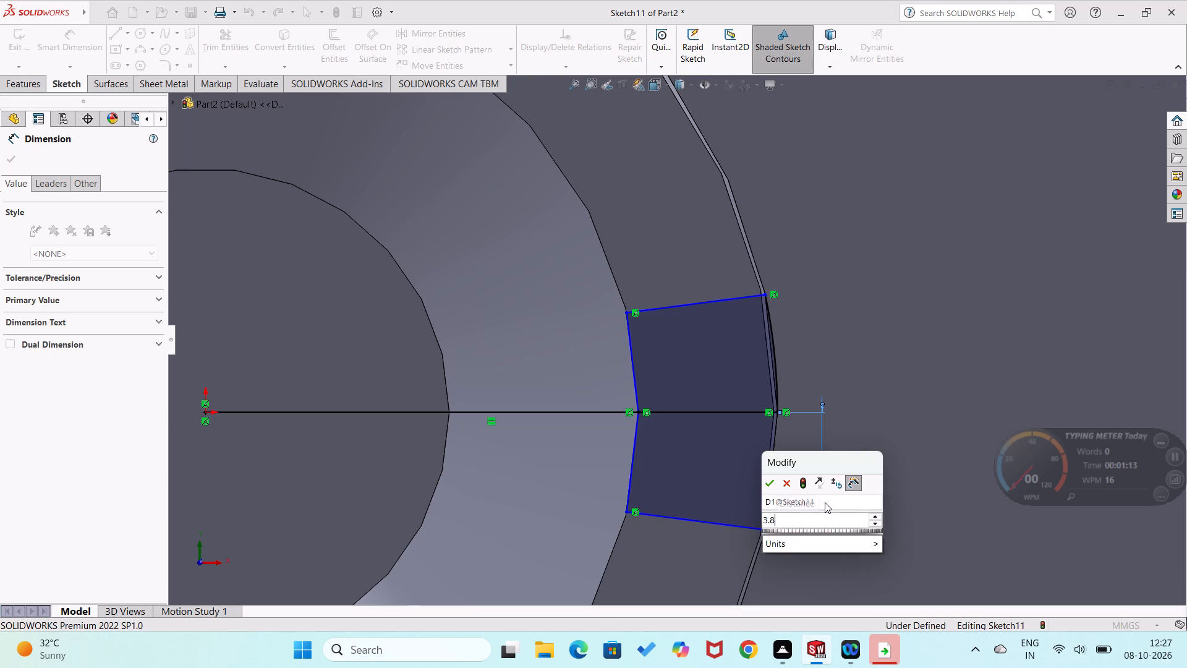
key("Return")
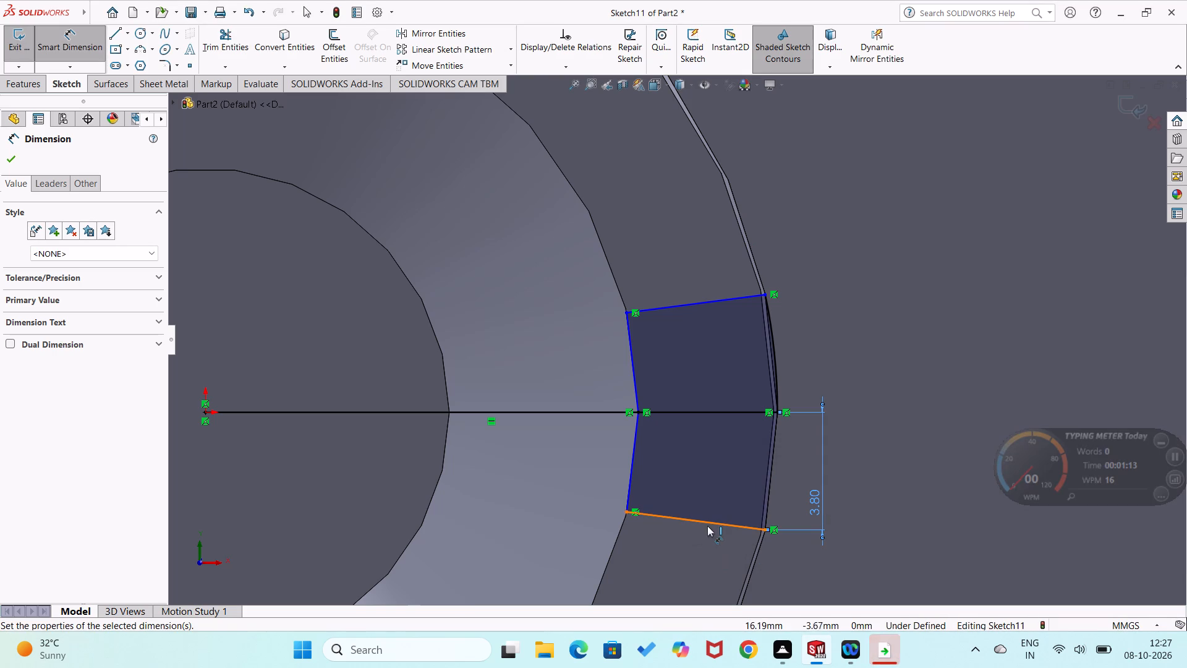
Dimension the horizontal extents of the profile's lower and upper side lines.
left_click_drag(707, 526, 706, 538)
left_click(694, 557)
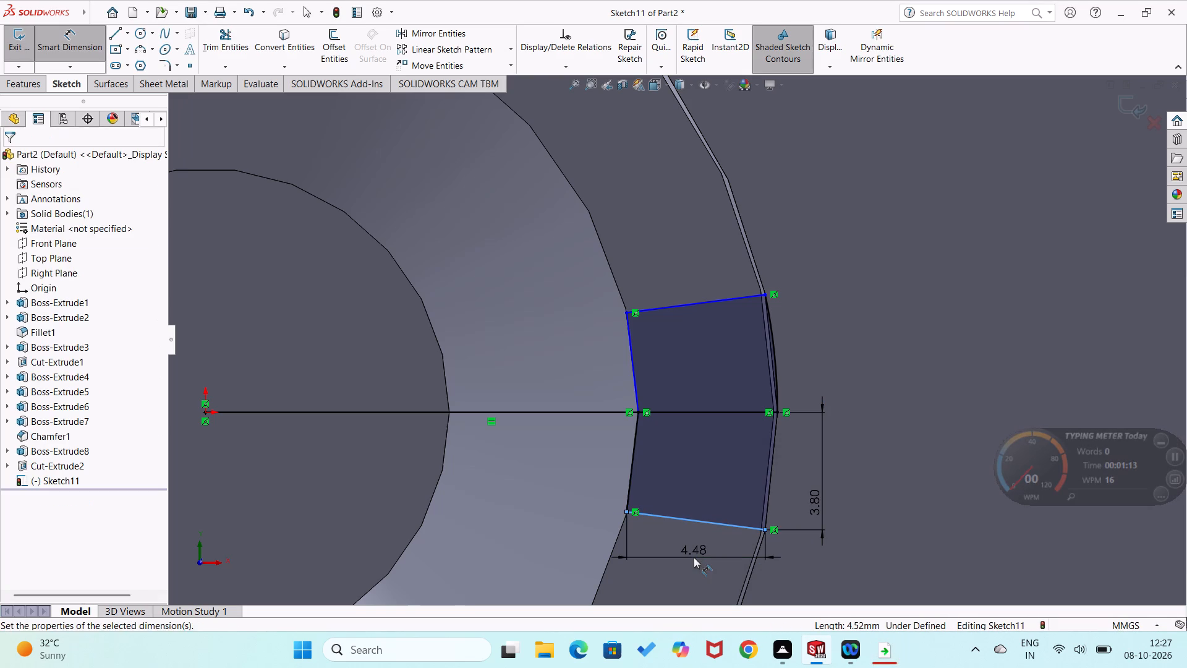
left_click(639, 531)
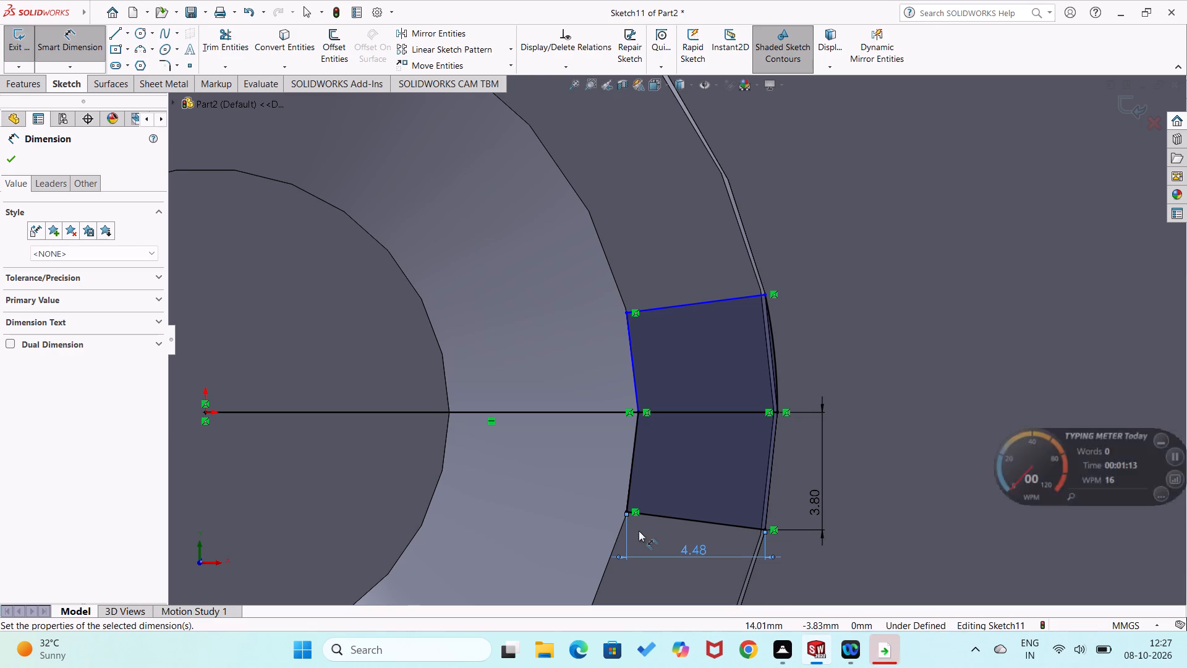
left_click(710, 301)
left_click(715, 276)
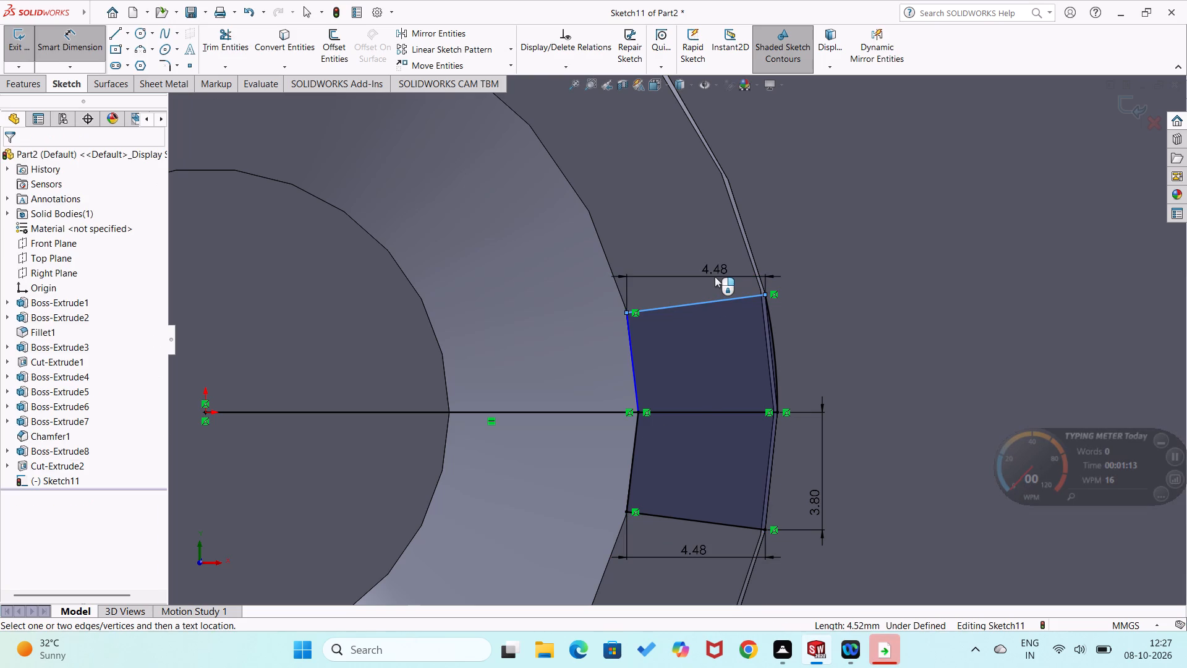
left_click(658, 258)
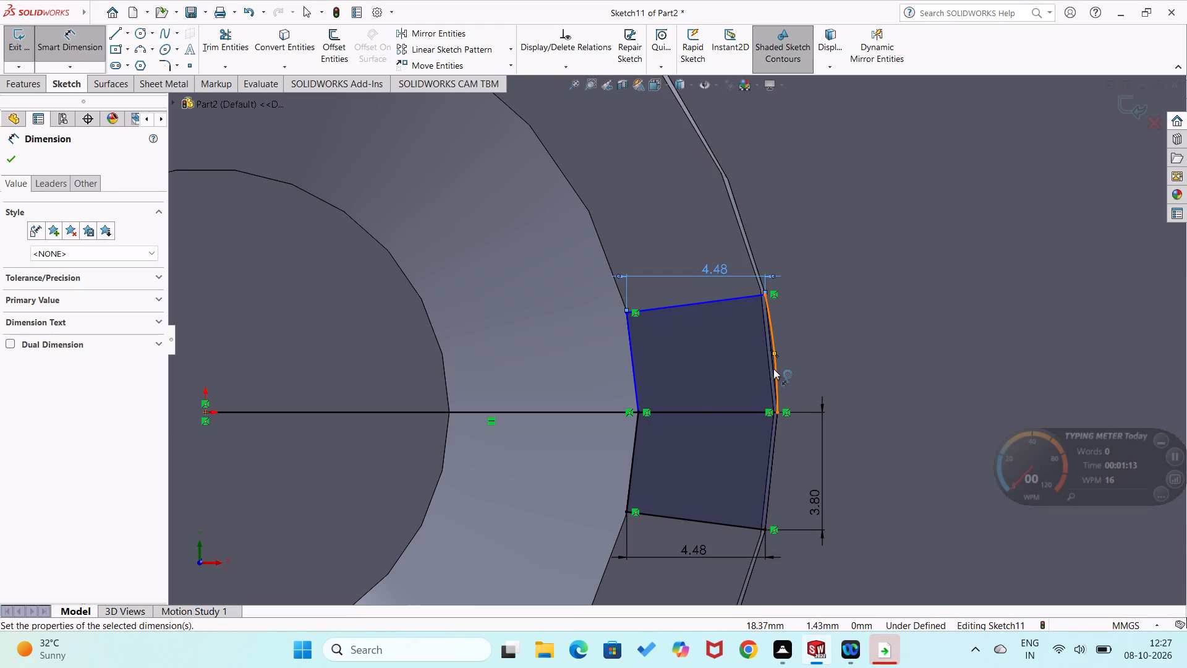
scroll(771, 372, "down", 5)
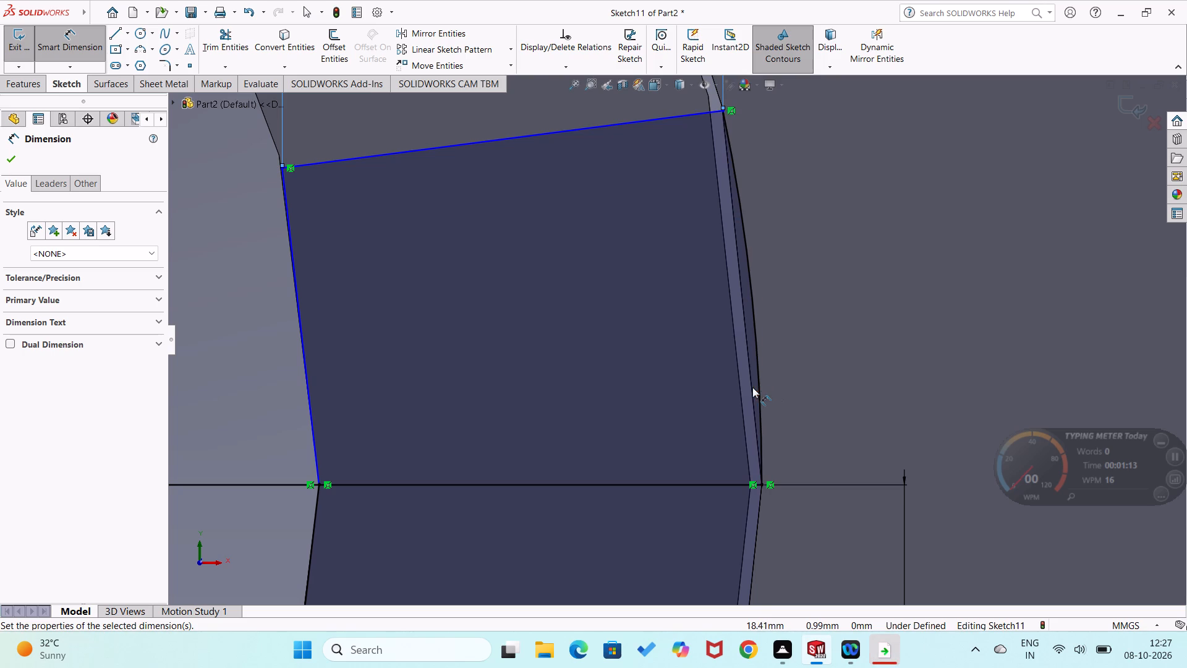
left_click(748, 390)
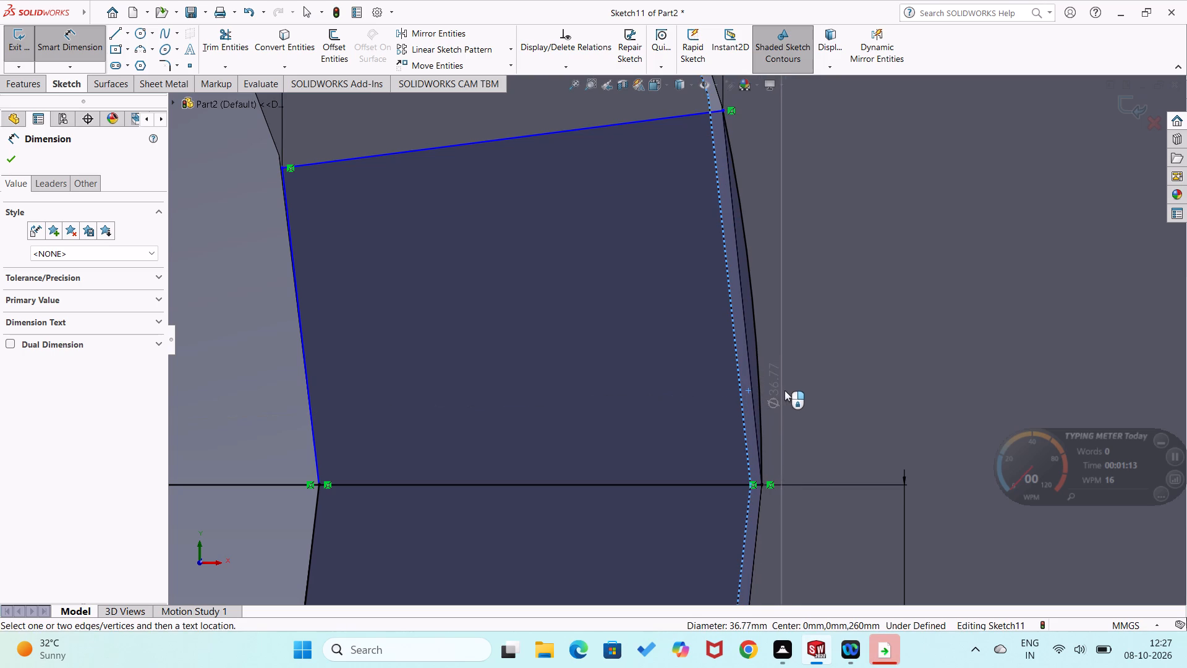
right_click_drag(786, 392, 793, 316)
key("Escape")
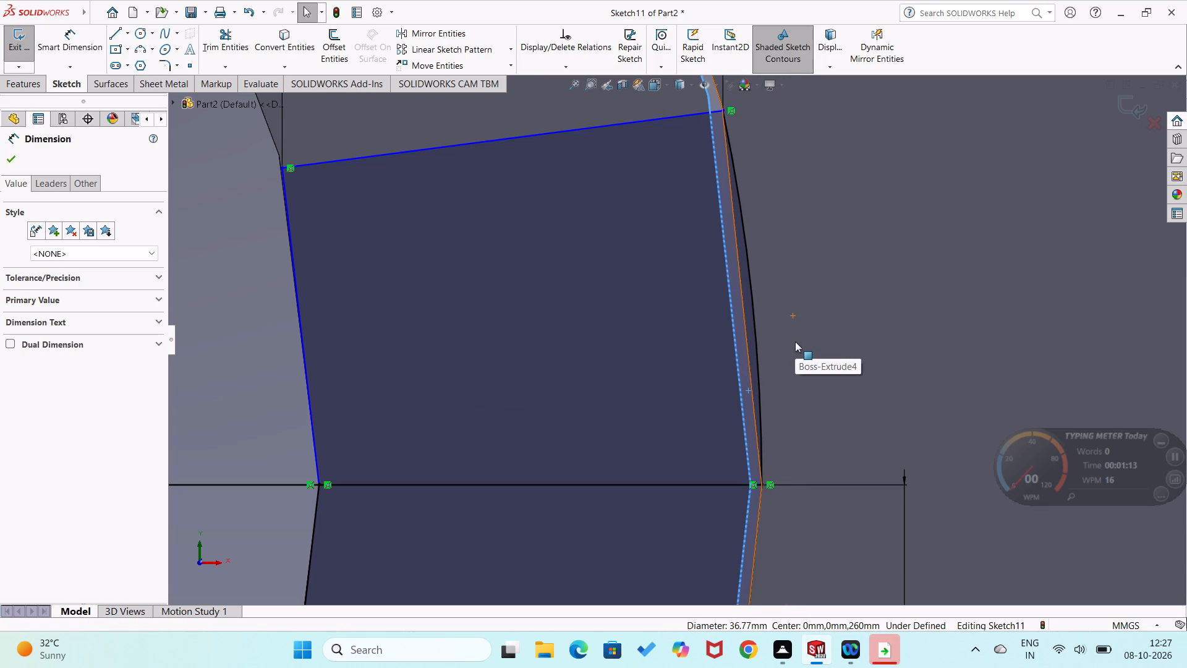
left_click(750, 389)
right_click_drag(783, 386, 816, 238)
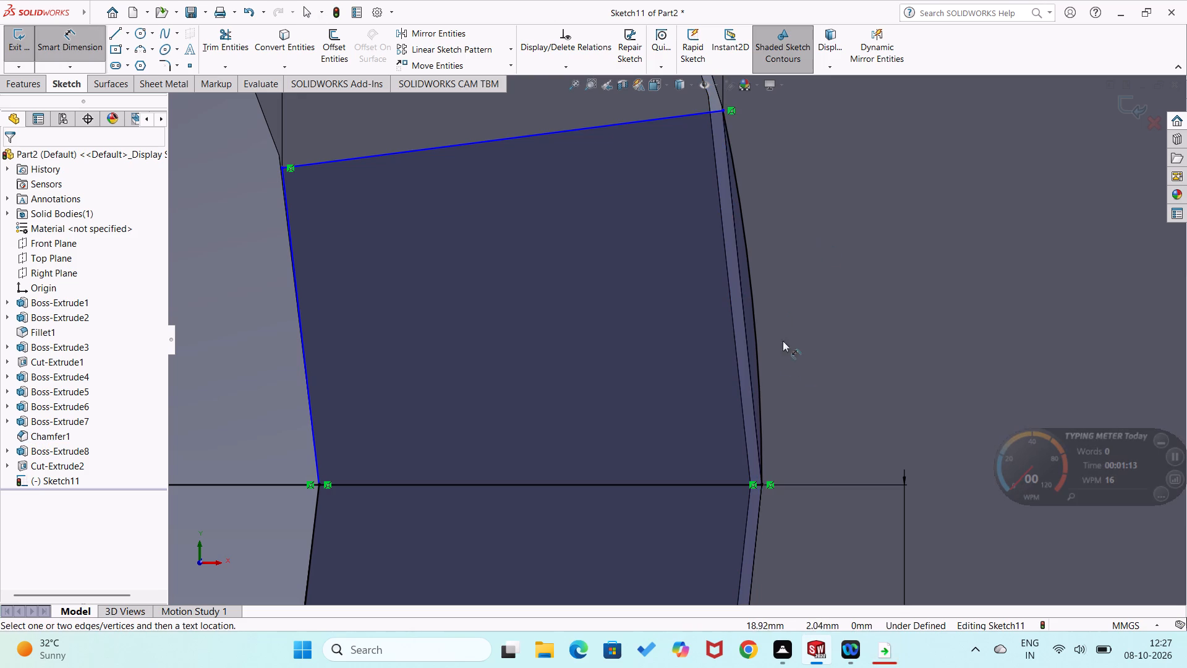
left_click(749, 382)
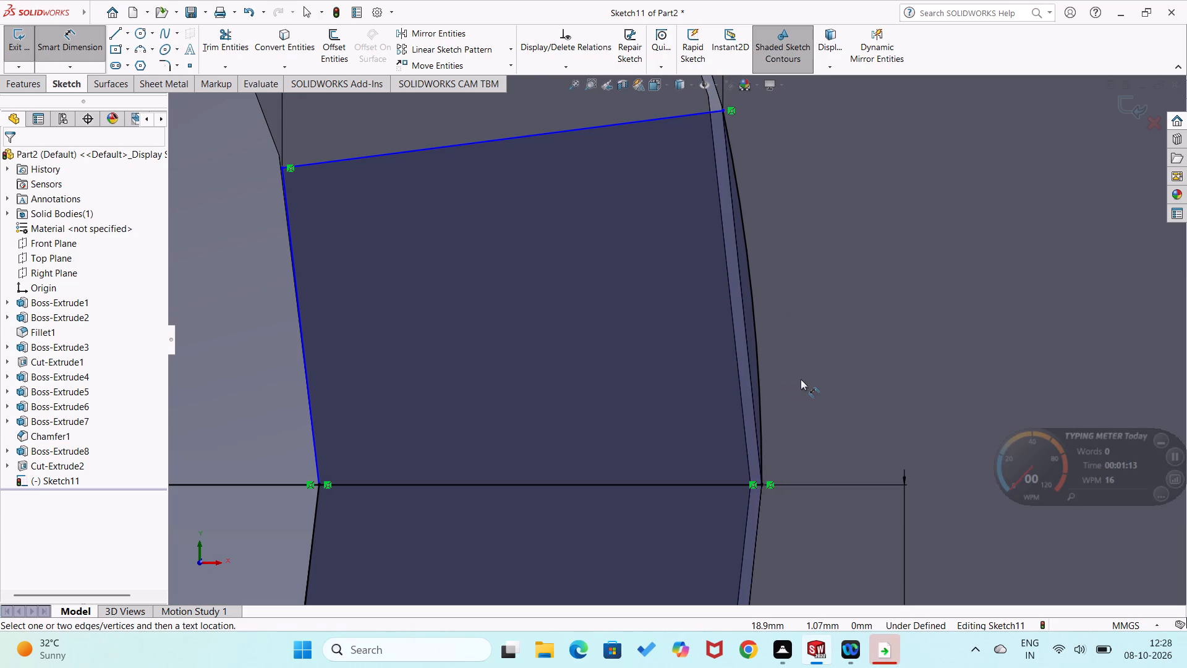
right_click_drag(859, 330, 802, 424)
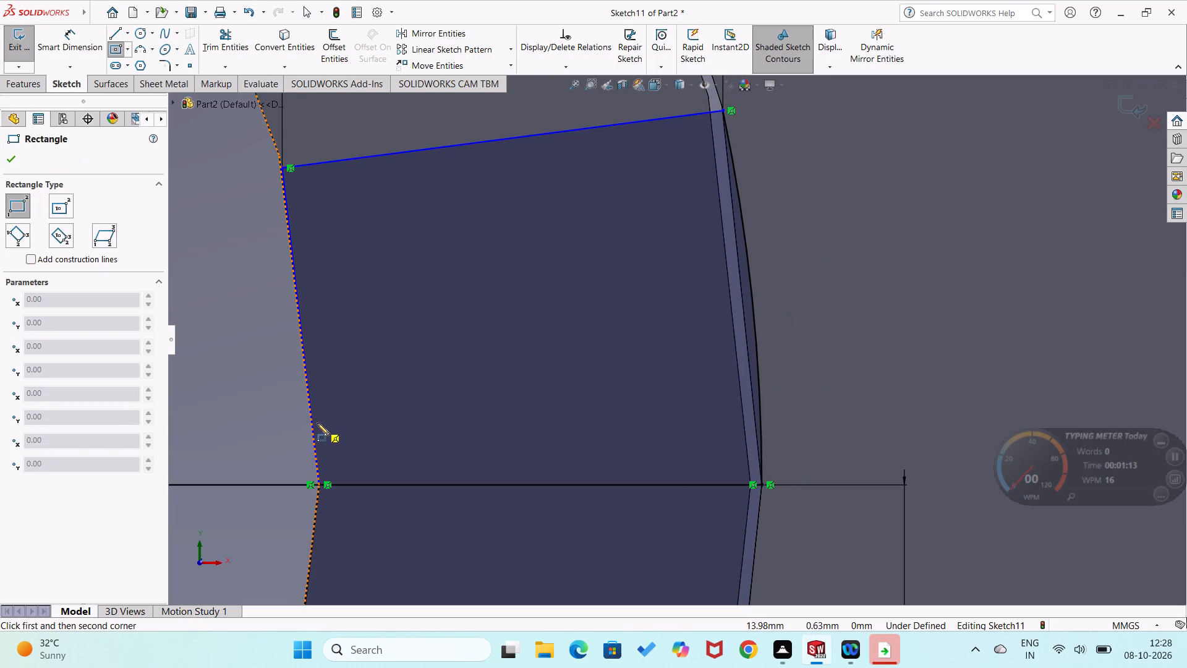
Dimension the vertical height of the profile's upper inner line as 3.8 mm.
right_click_drag(271, 430, 286, 294)
left_click(304, 369)
left_click(277, 380)
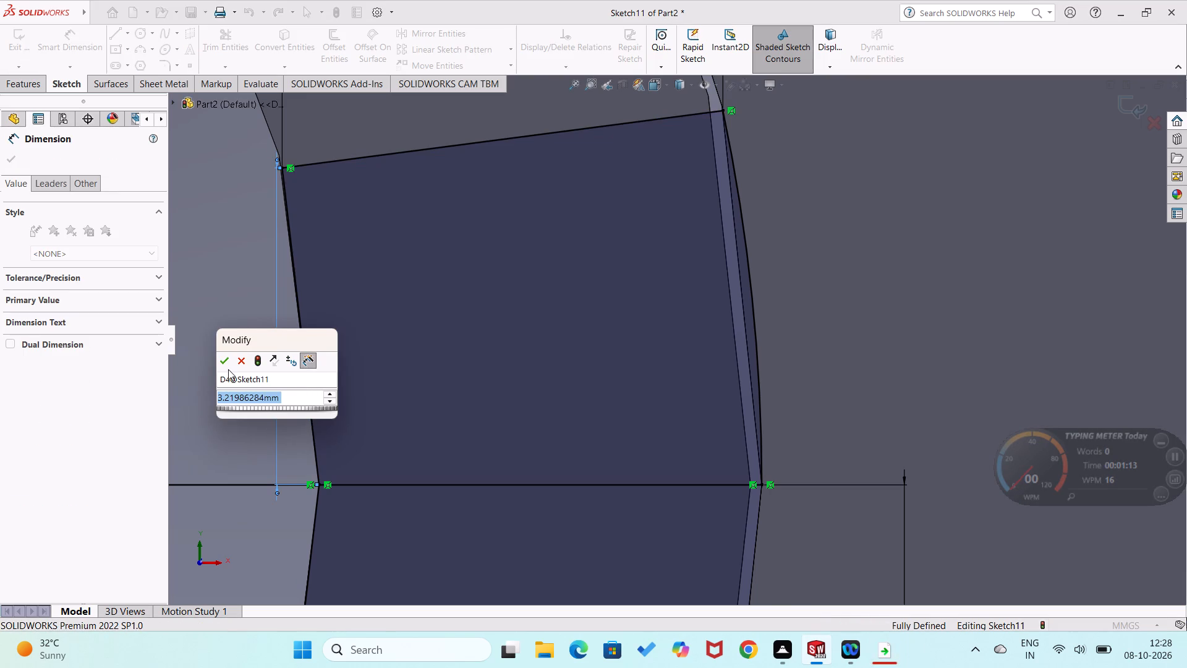
key("period")
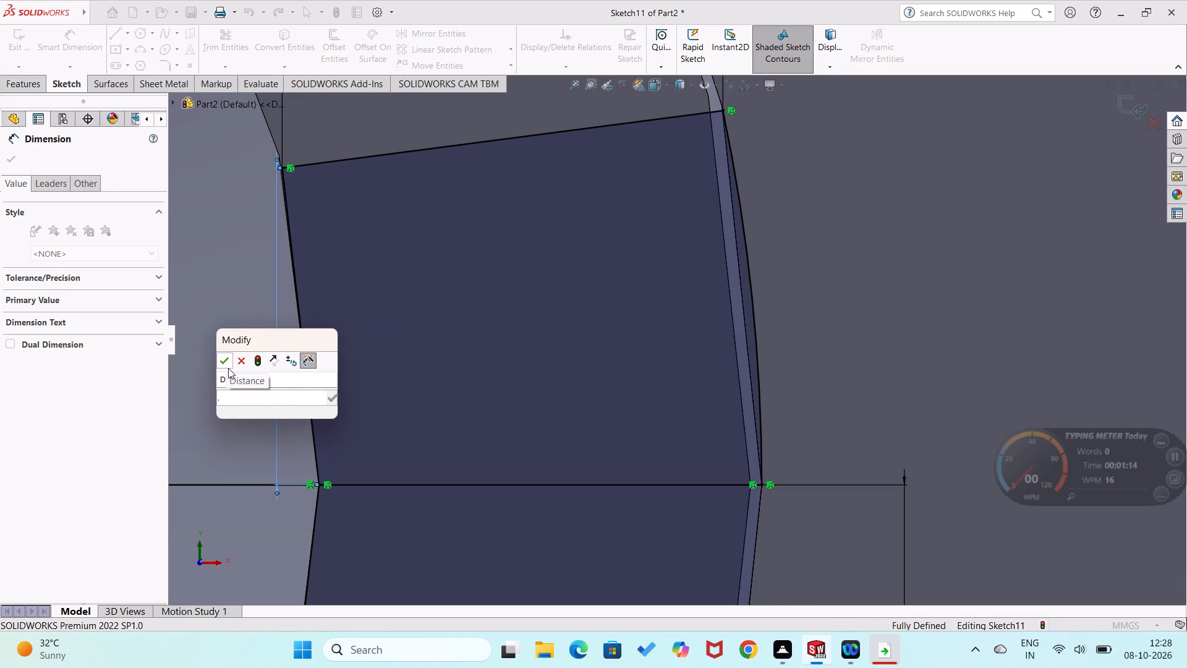
key("BackSpace")
type("3.8")
key("Return")
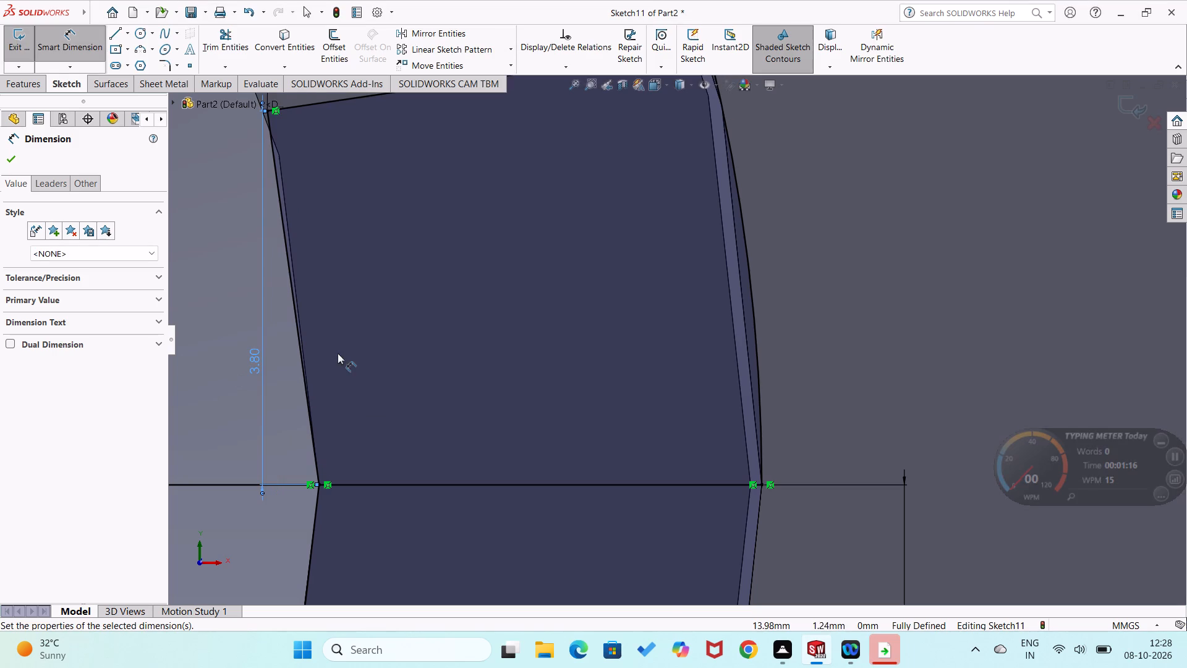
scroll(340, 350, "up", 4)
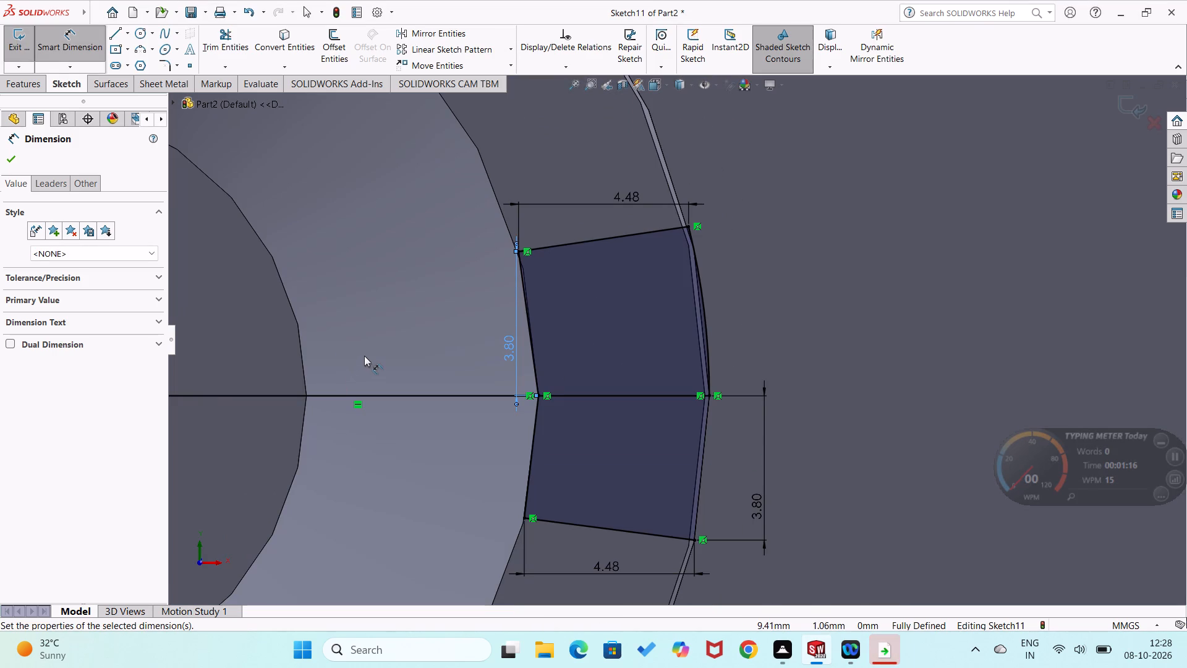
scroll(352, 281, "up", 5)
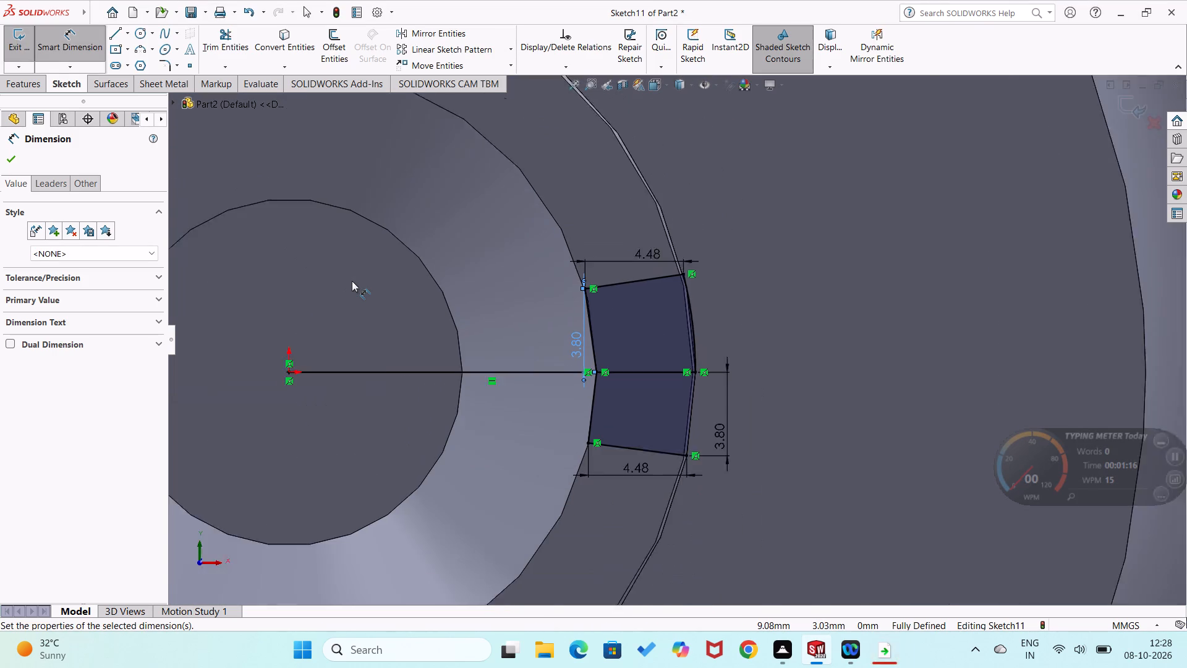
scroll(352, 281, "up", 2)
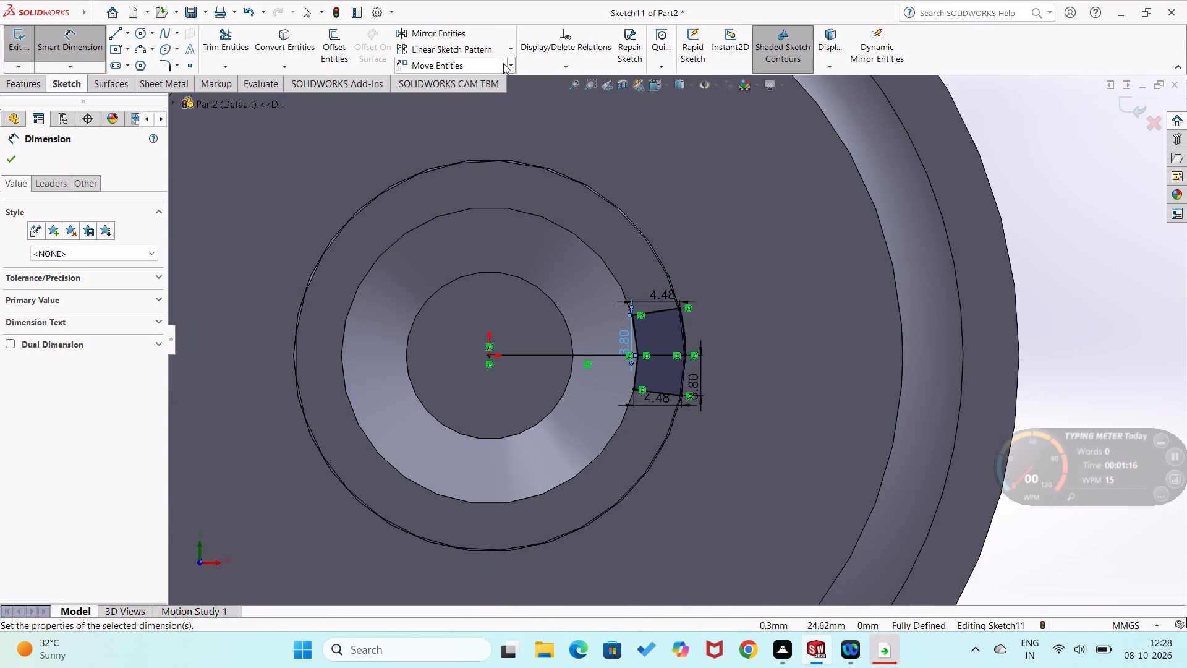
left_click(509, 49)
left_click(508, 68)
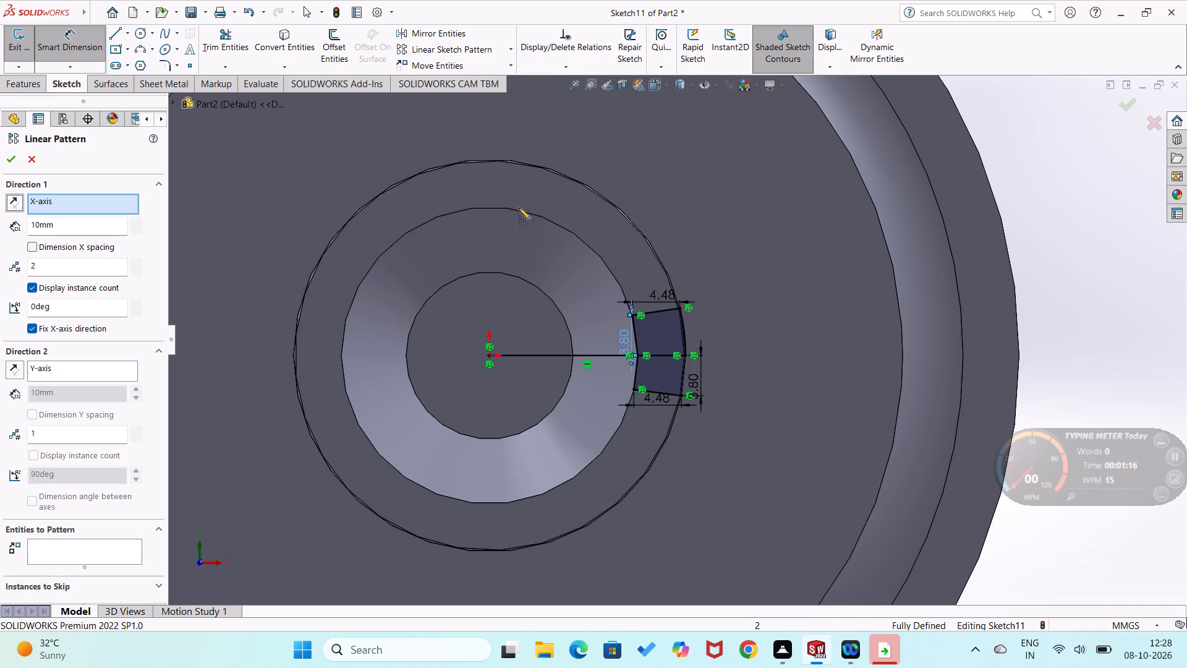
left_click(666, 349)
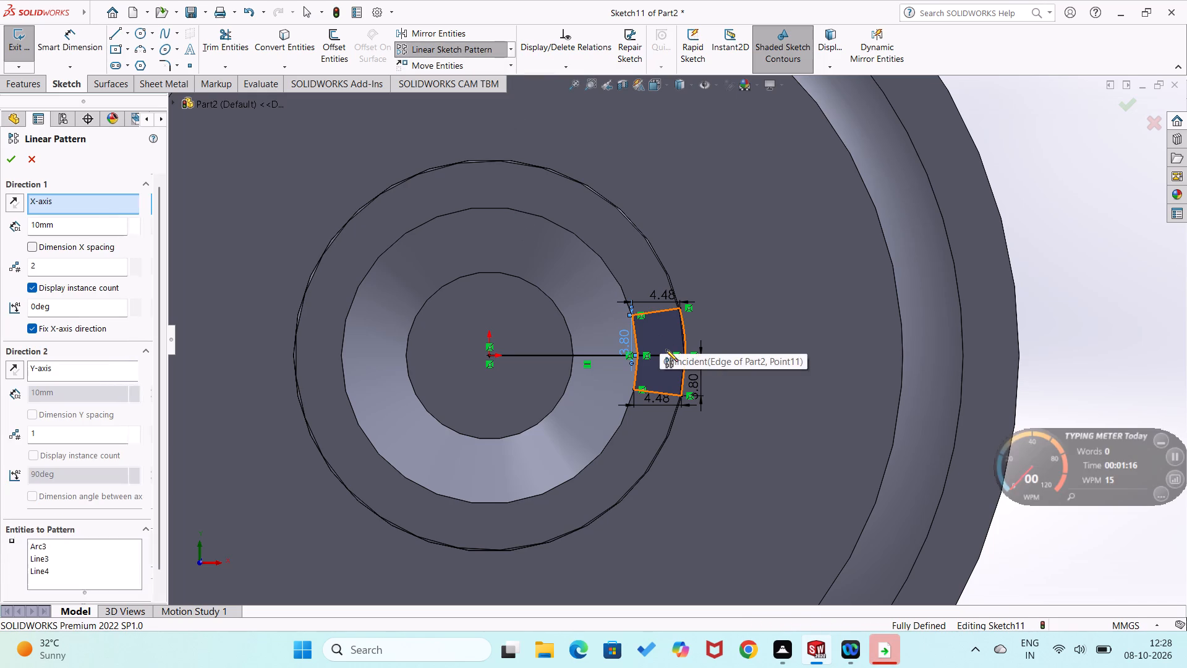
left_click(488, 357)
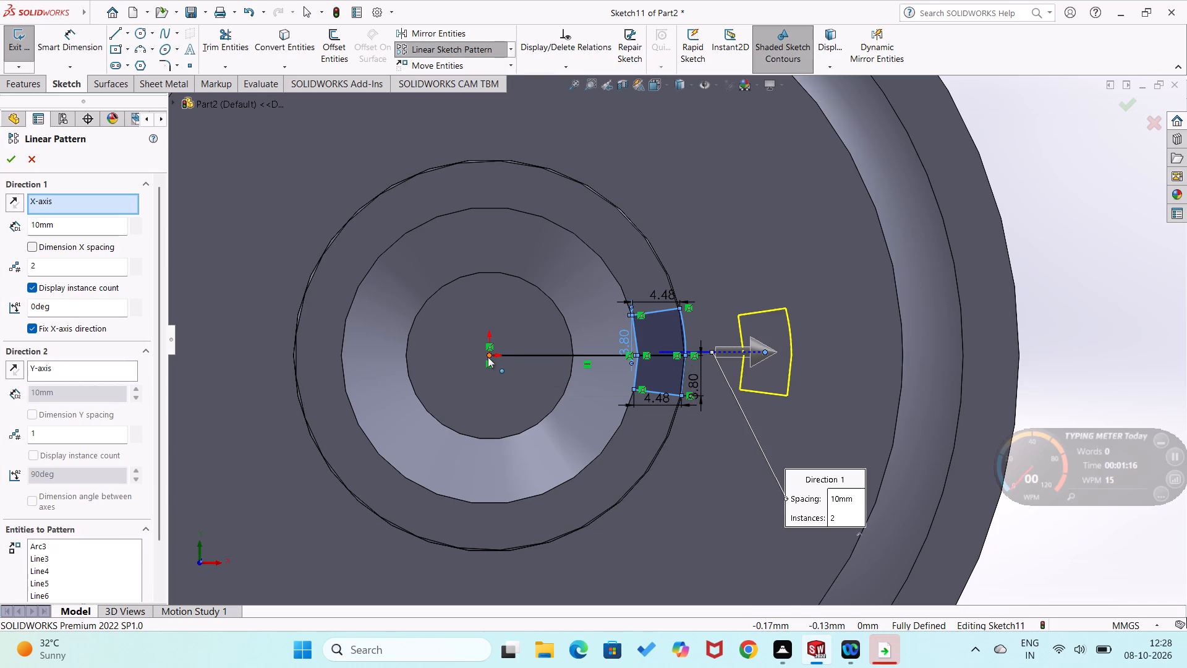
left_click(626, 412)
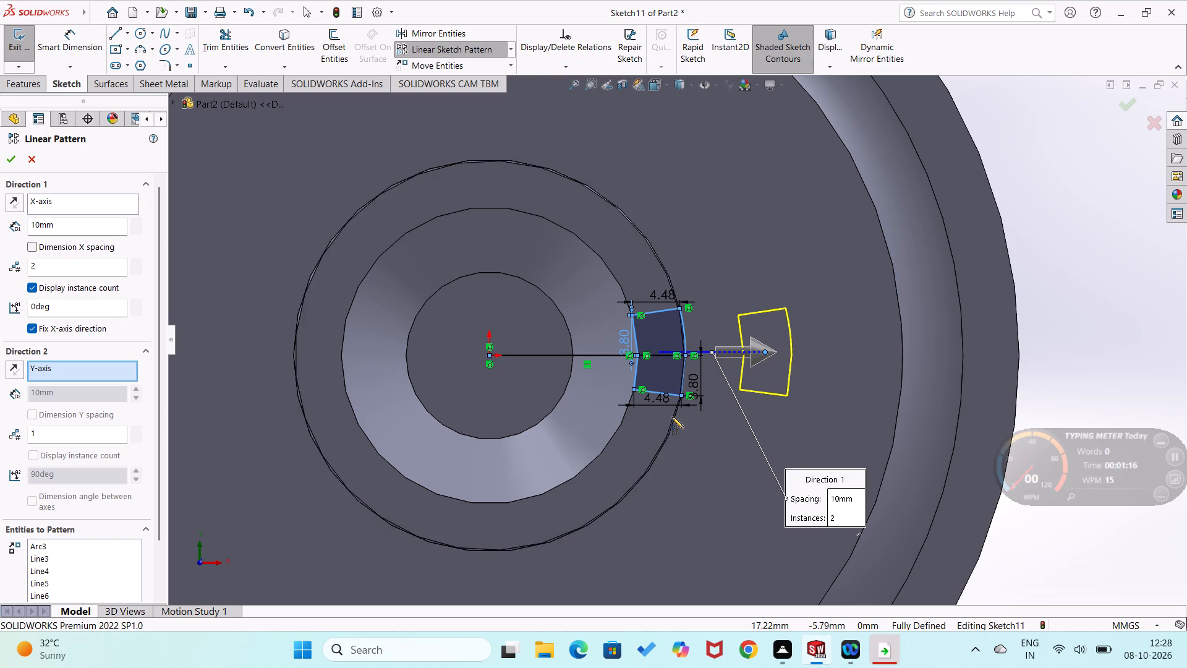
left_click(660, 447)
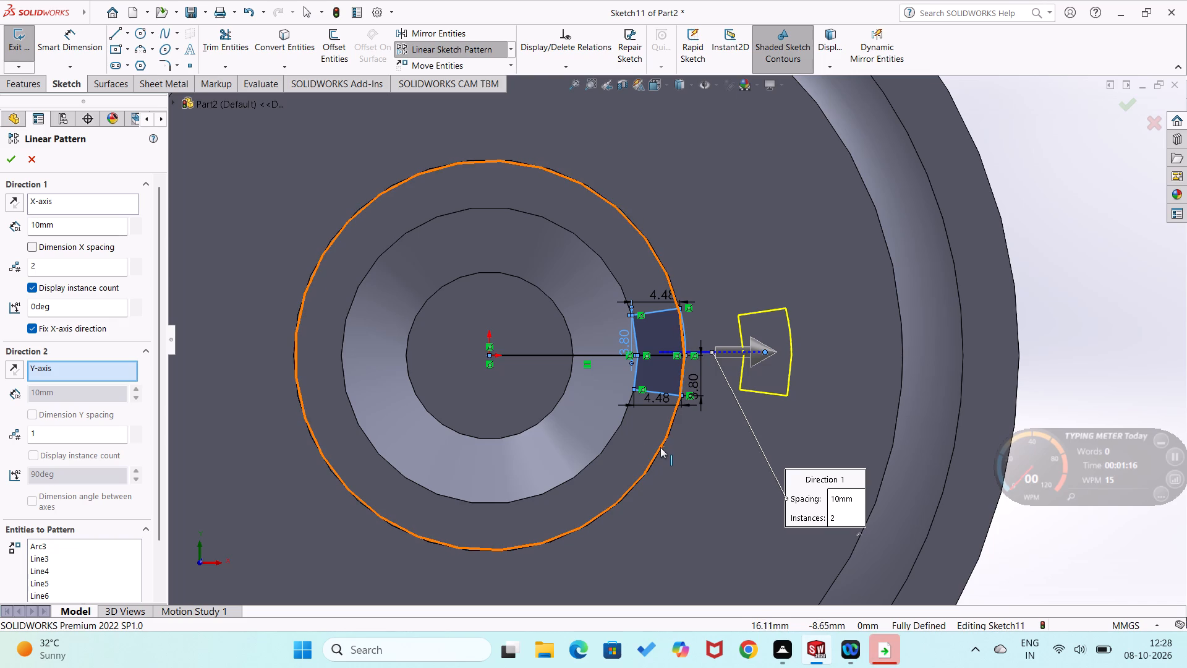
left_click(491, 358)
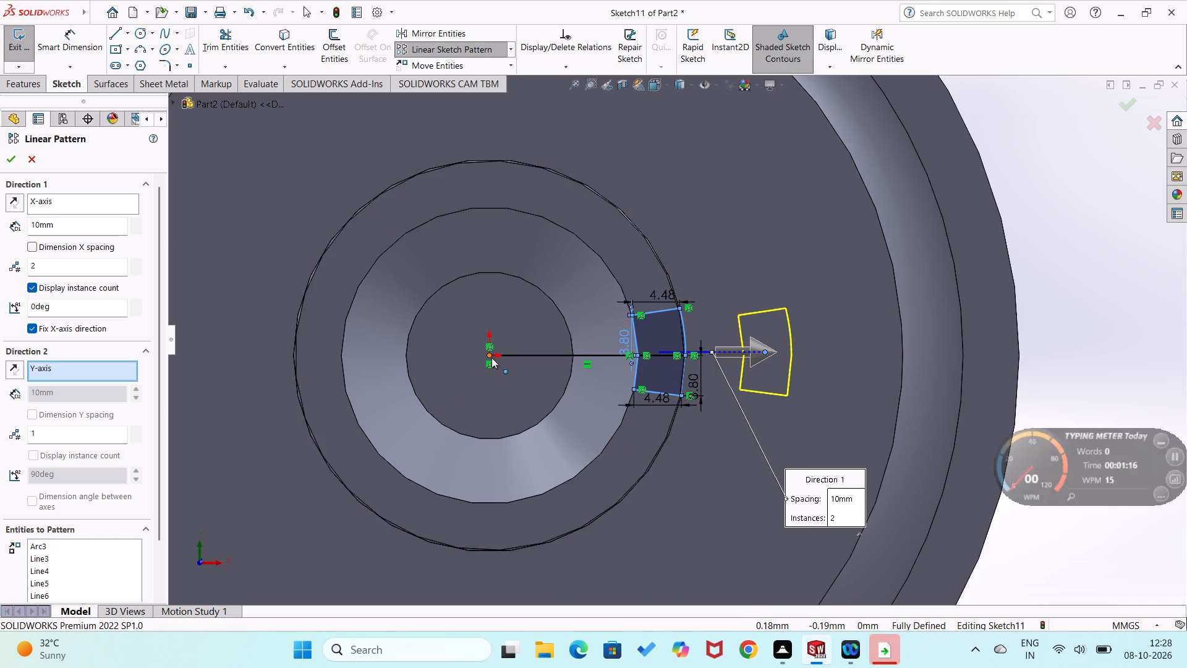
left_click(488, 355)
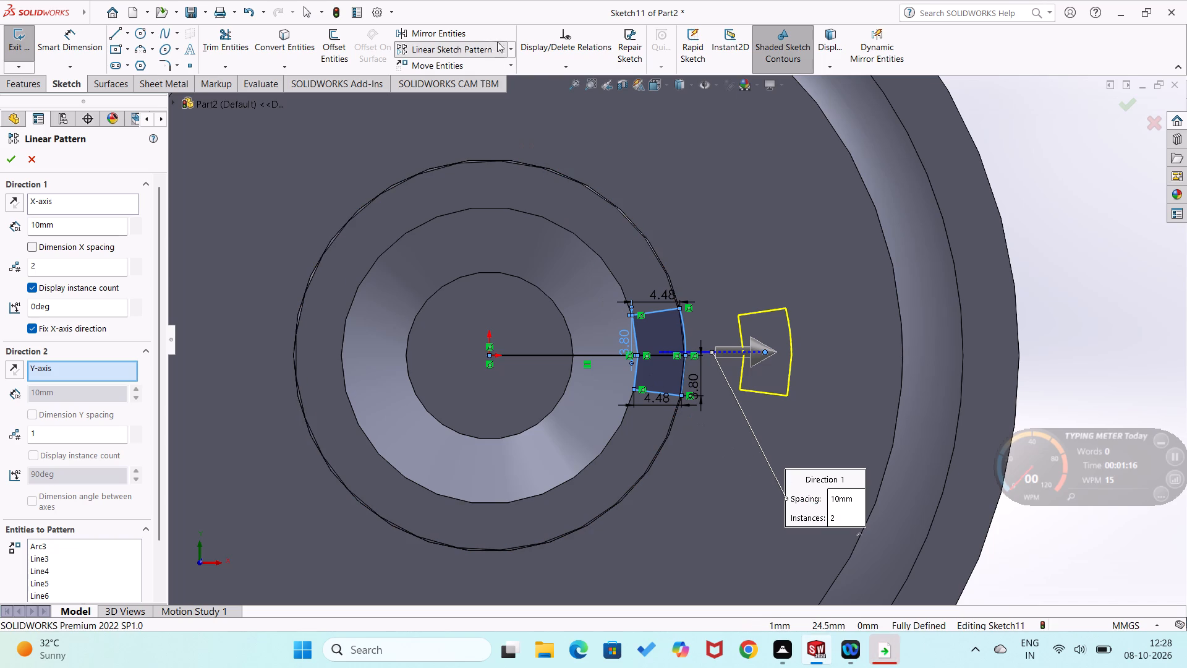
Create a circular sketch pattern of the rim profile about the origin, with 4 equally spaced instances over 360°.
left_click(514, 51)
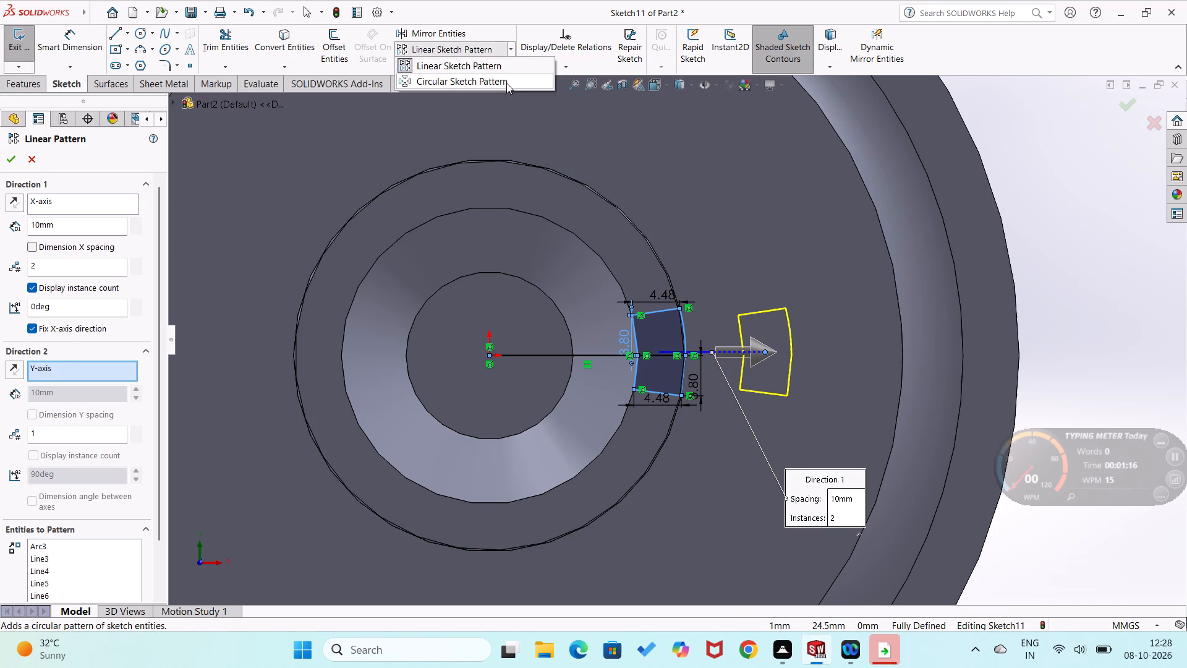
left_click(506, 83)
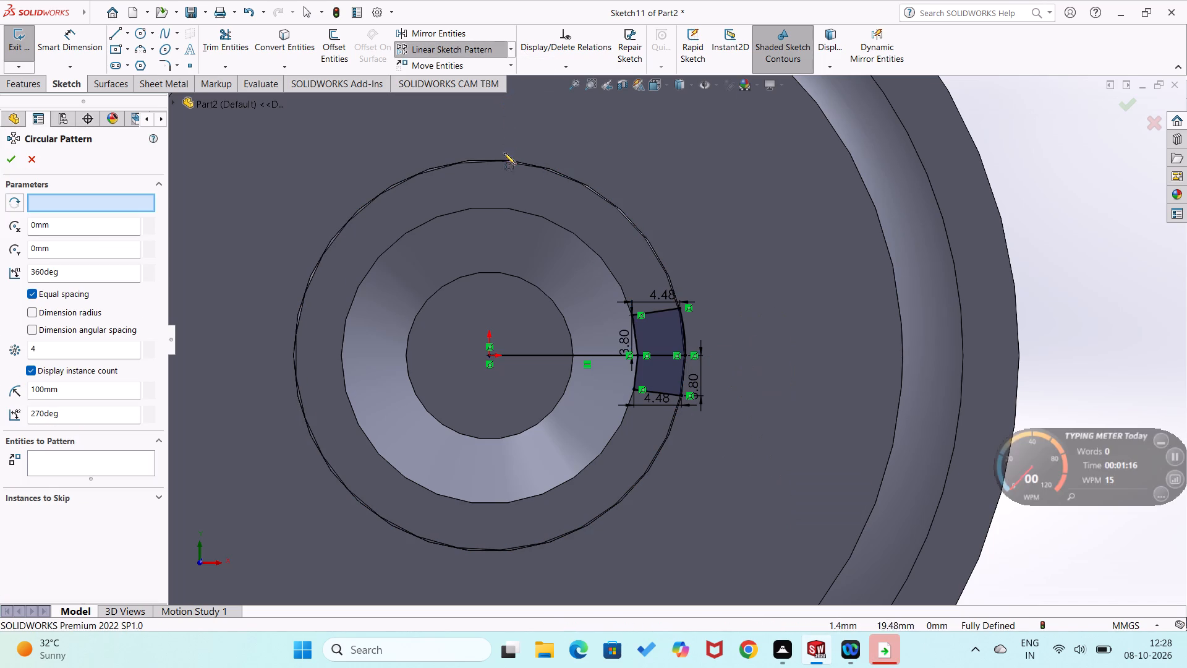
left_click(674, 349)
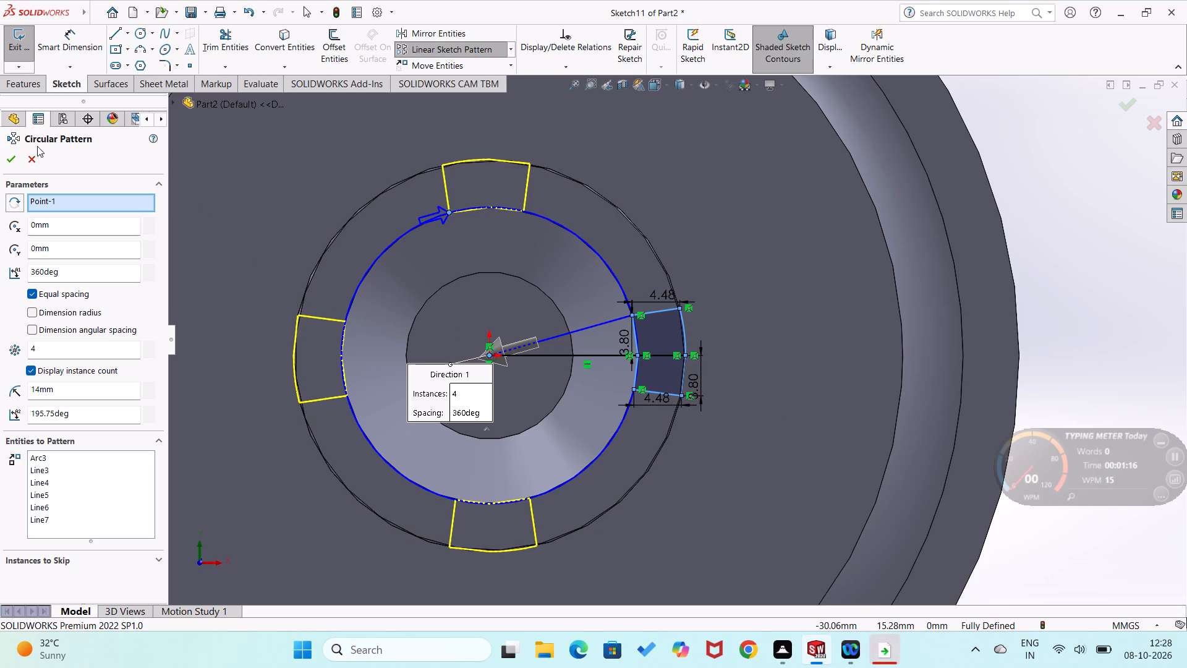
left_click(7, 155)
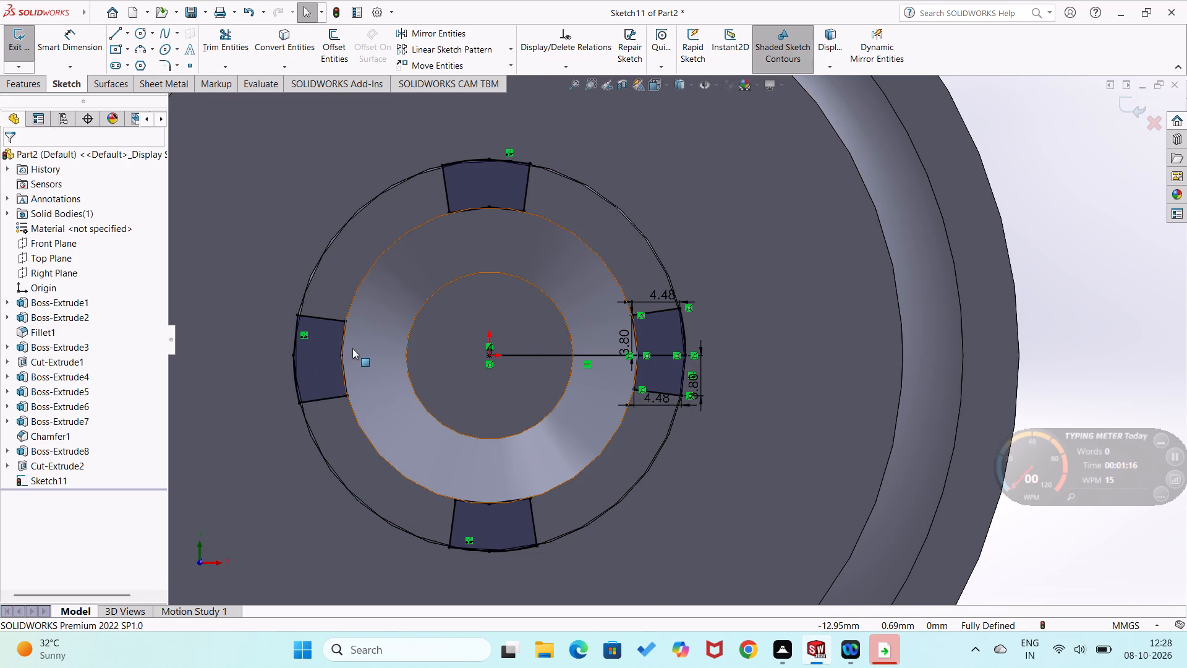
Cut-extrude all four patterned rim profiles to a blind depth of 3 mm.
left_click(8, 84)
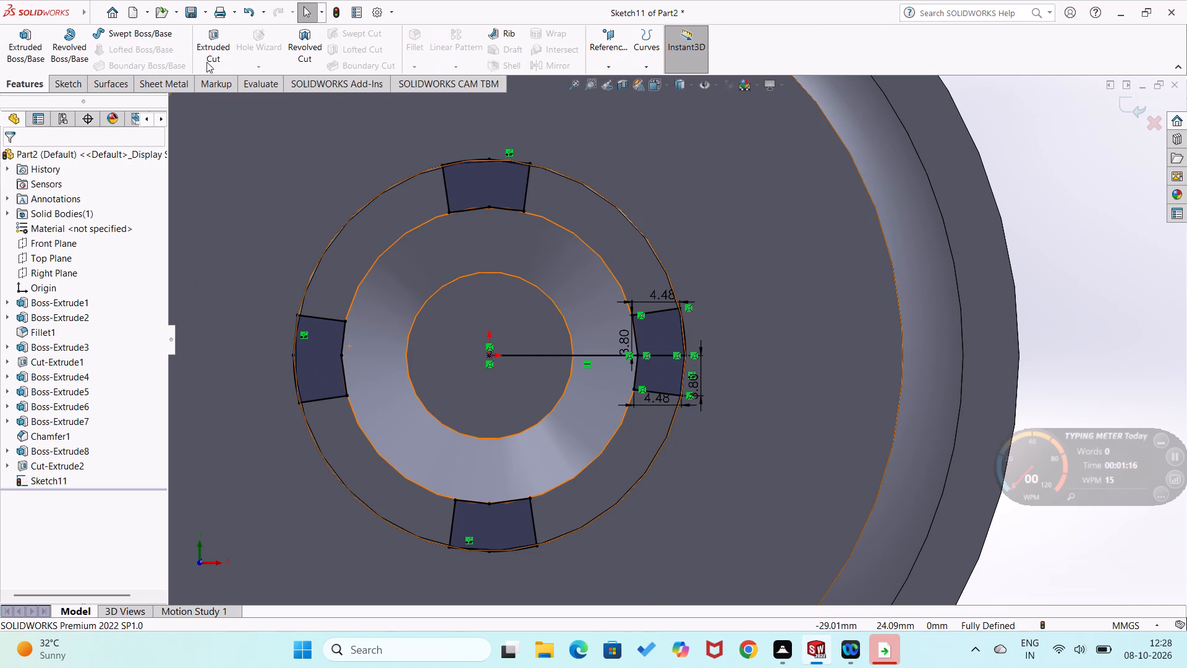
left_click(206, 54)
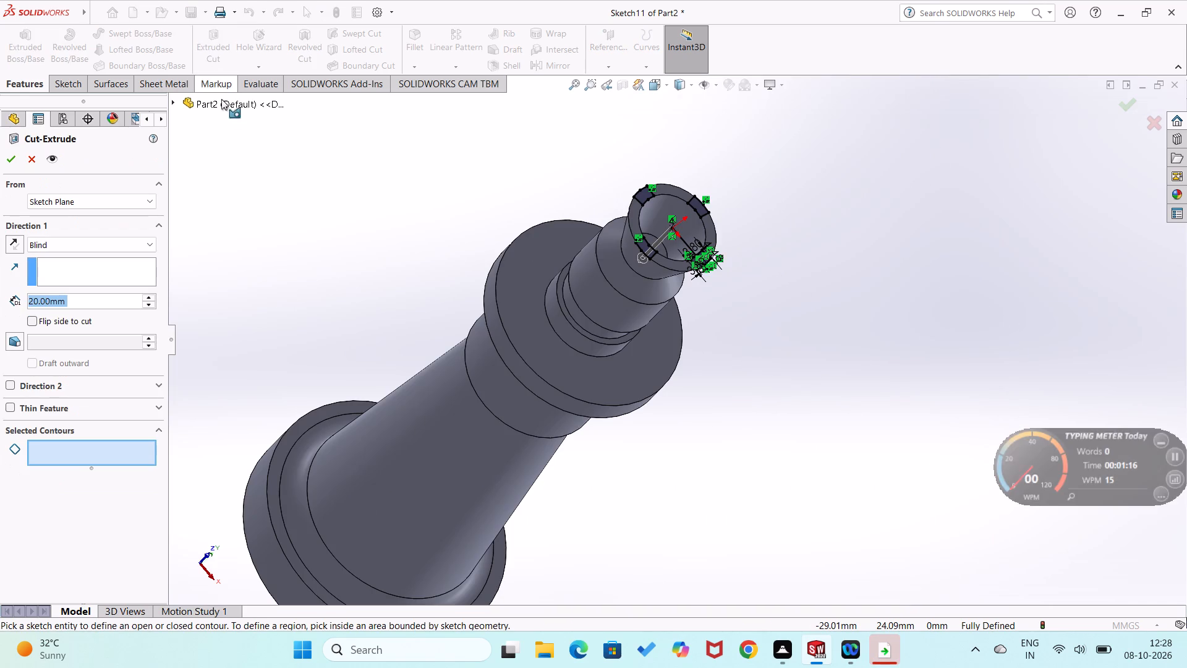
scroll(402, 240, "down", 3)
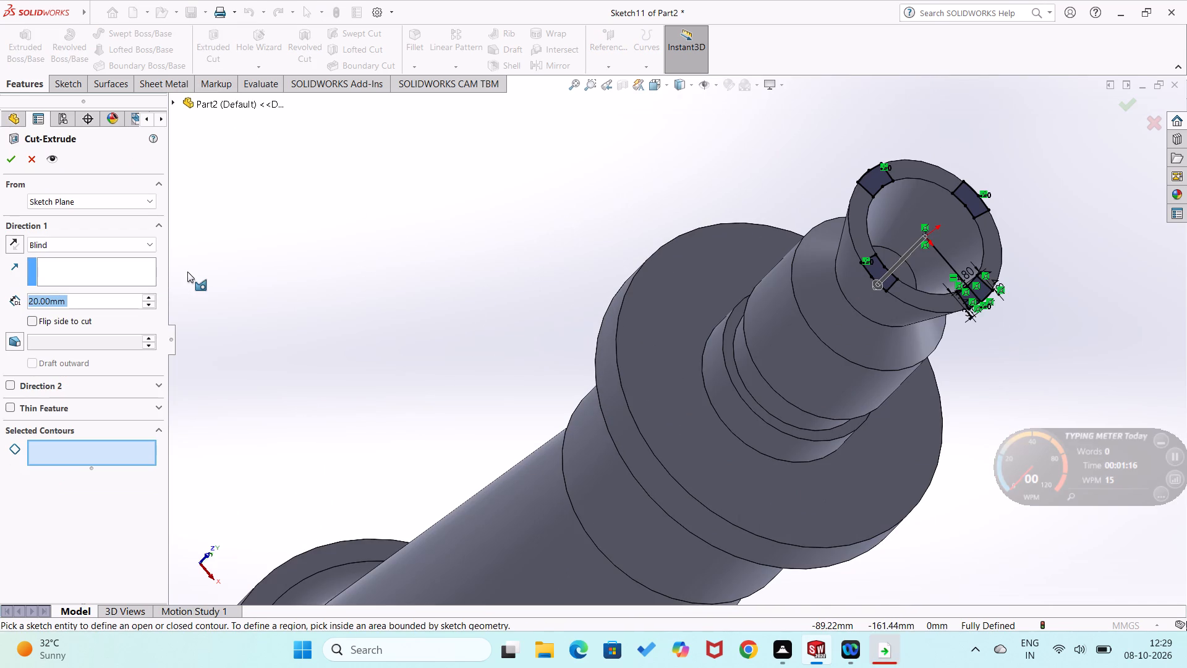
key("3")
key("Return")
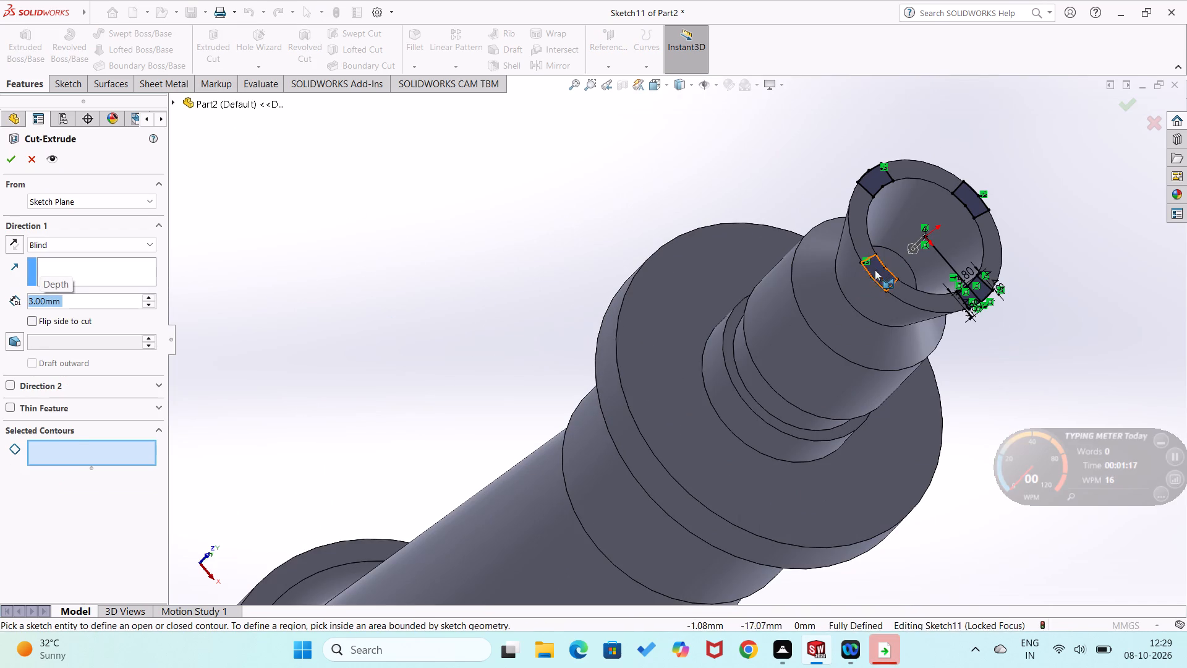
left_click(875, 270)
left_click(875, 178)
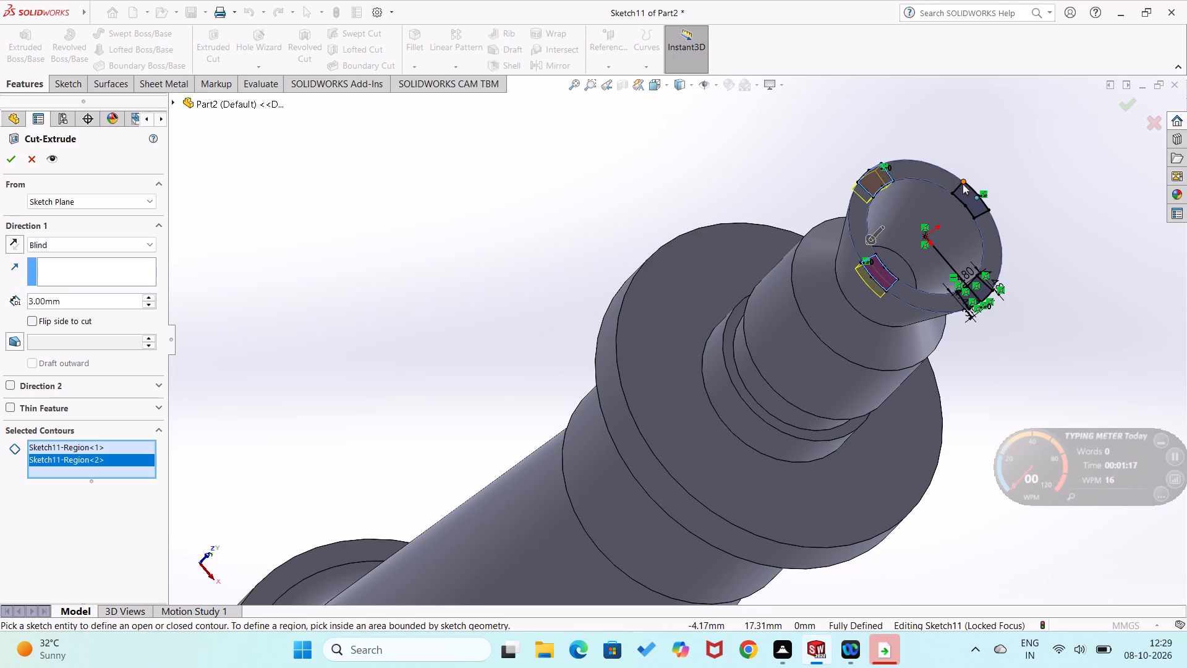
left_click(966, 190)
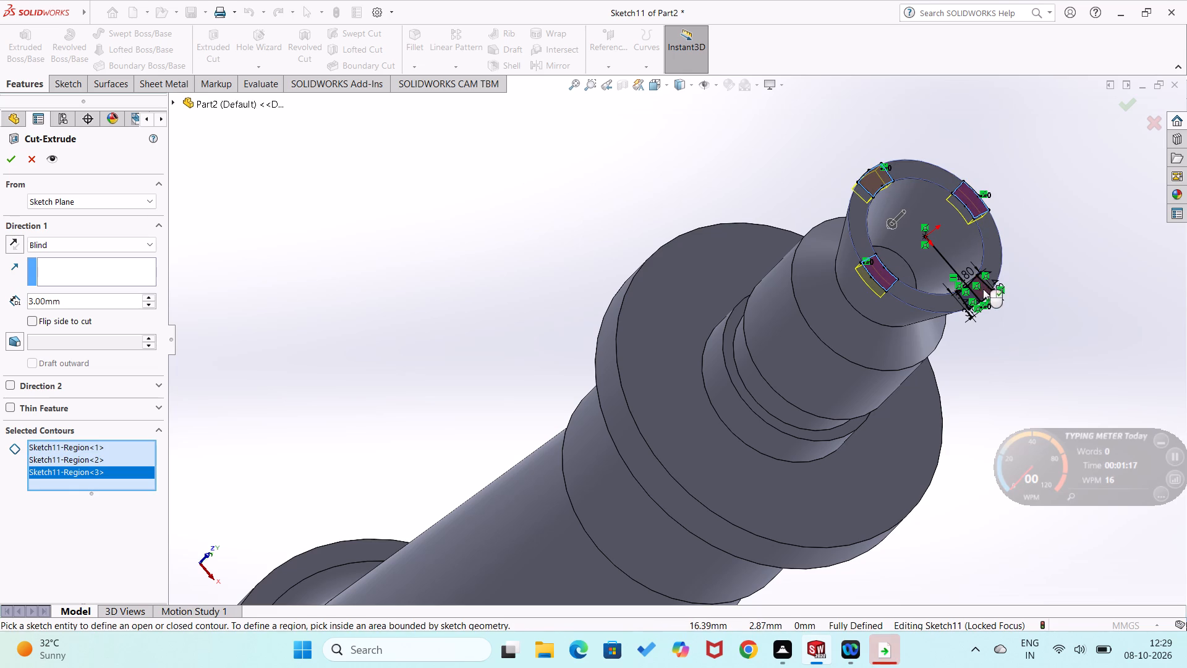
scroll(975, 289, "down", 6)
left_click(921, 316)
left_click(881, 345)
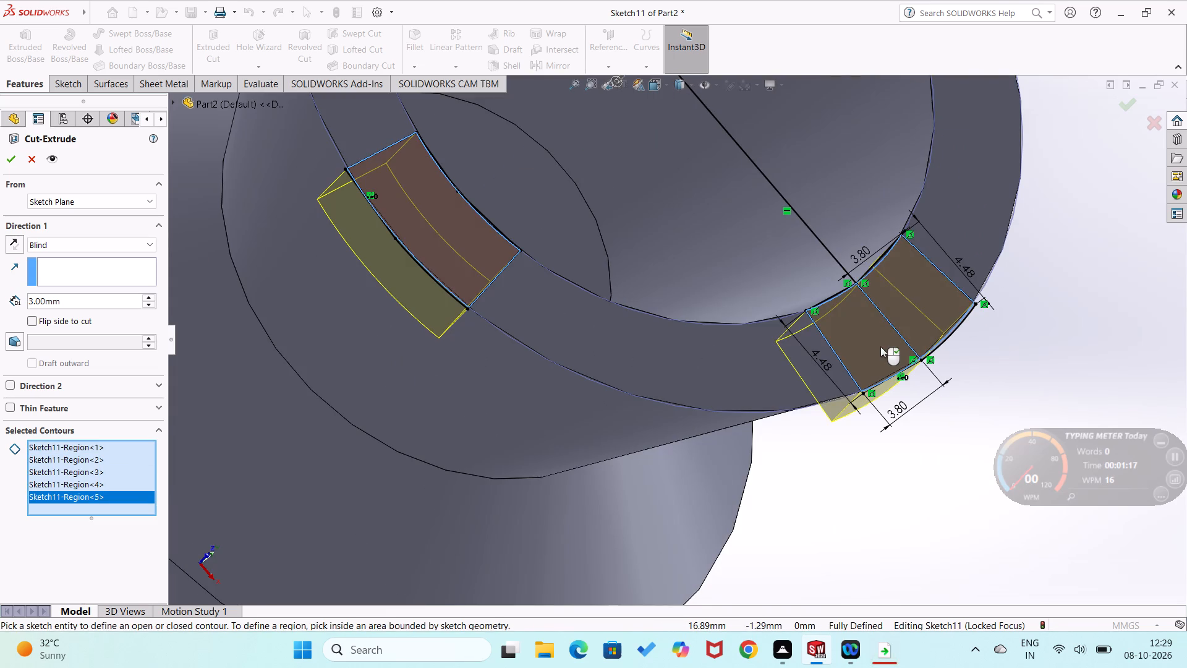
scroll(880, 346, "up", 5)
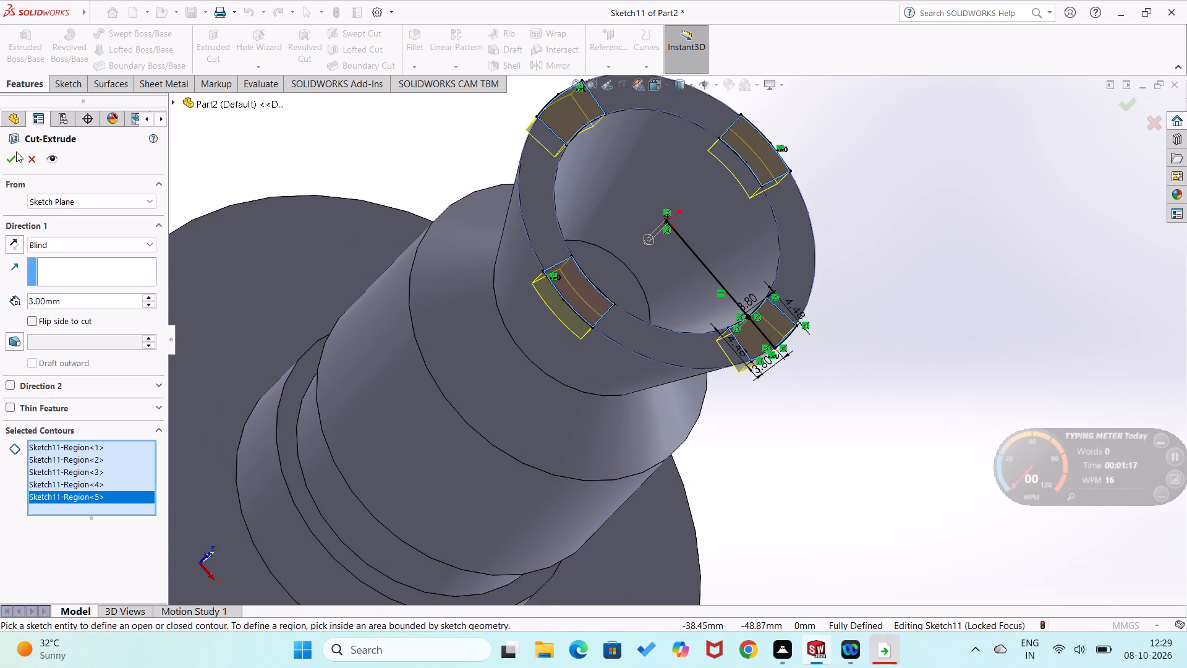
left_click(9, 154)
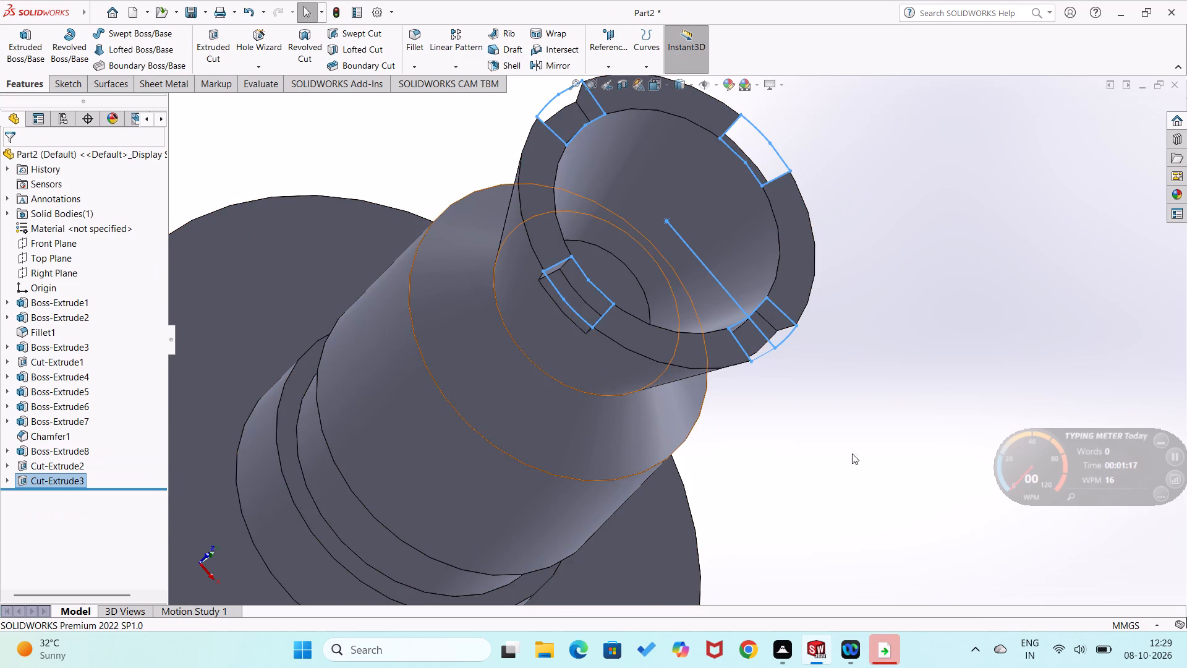
Examine the four notches around the flared tip's rim from several angles.
left_click(930, 451)
scroll(930, 450, "up", 3)
middle_click_drag(924, 441, 893, 405)
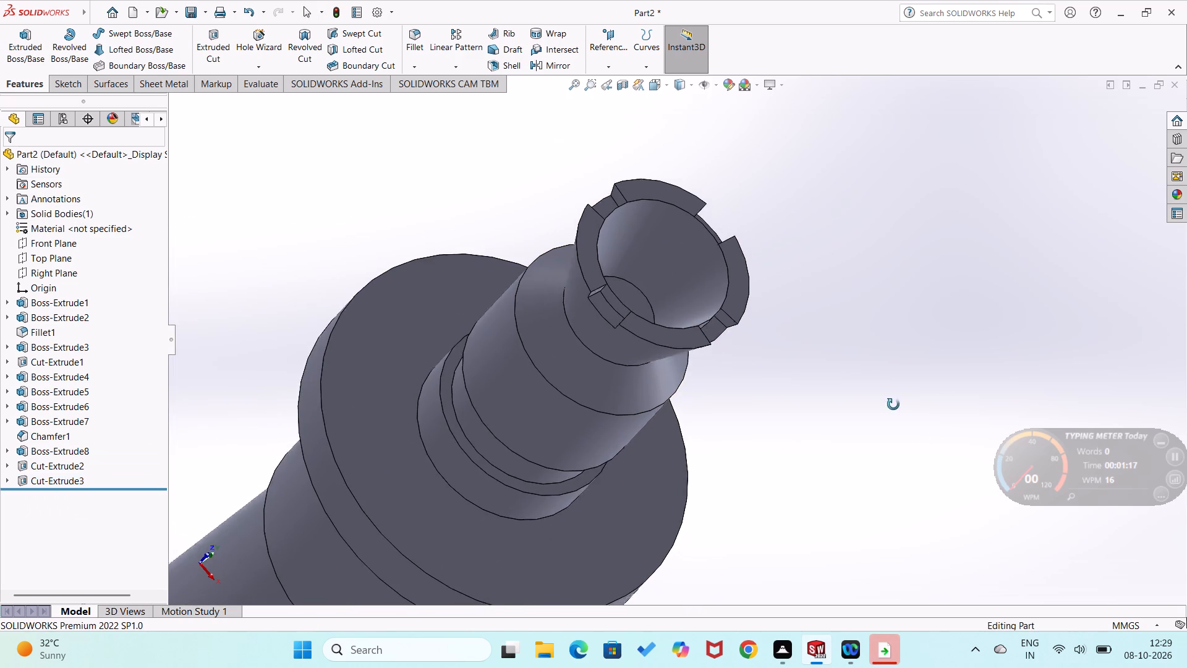
middle_click_drag(893, 405, 841, 346)
scroll(764, 394, "up", 4)
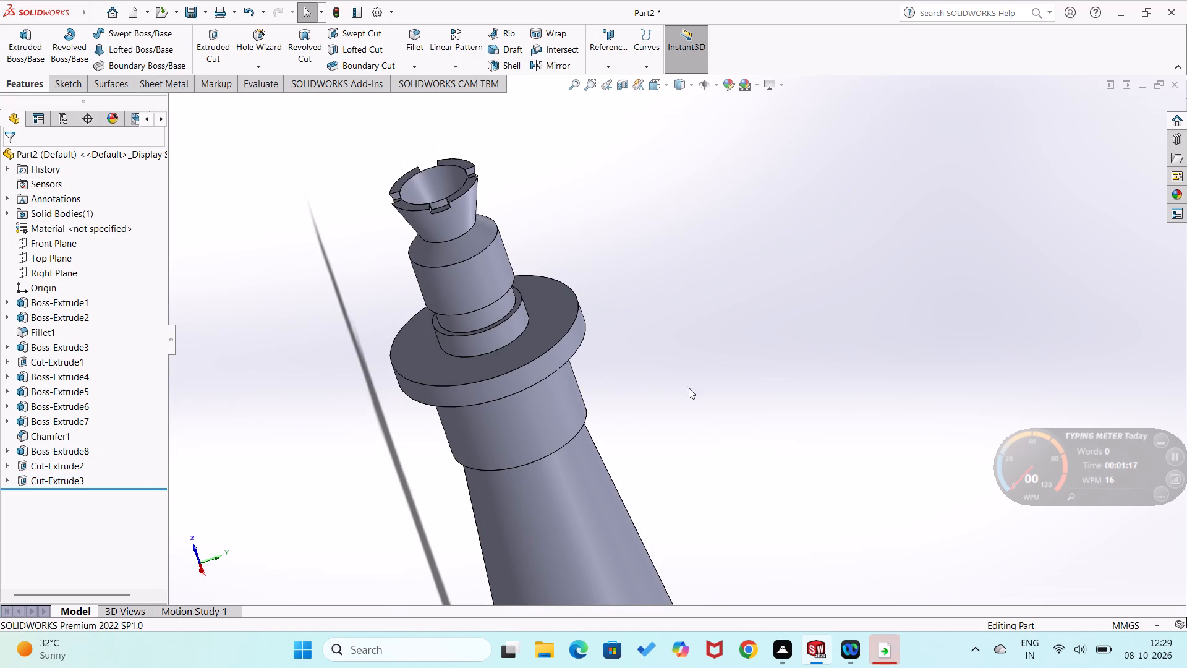
middle_click_drag(641, 295, 700, 464)
scroll(601, 380, "down", 4)
middle_click_drag(593, 390, 618, 420)
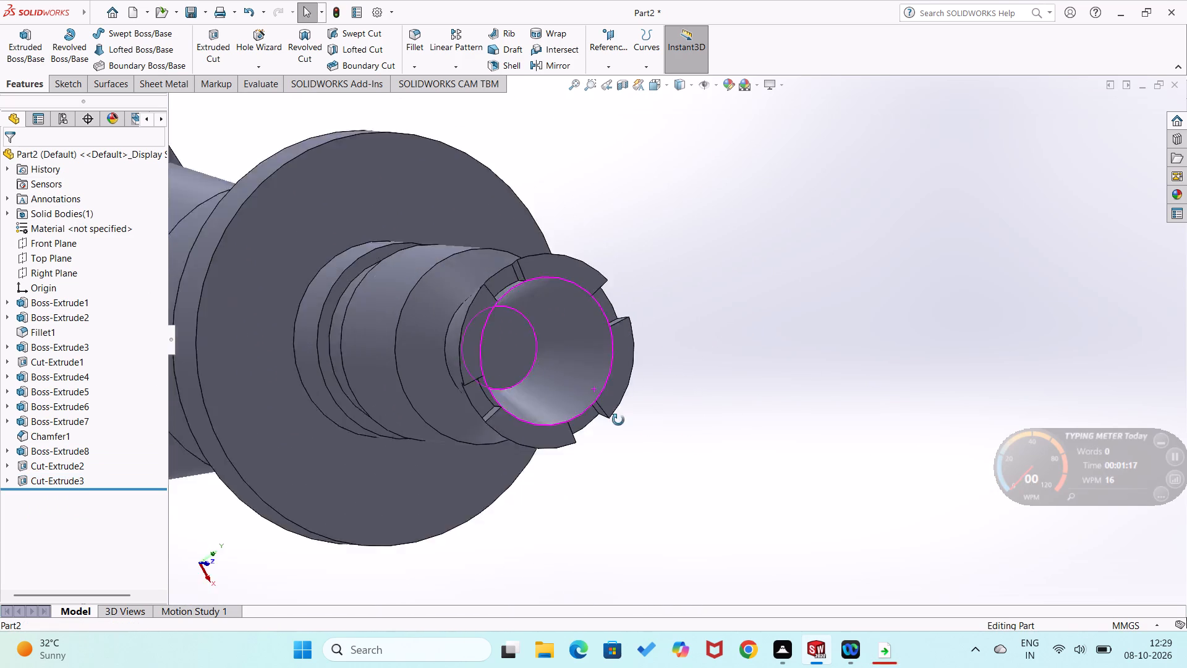
middle_click_drag(618, 420, 655, 392)
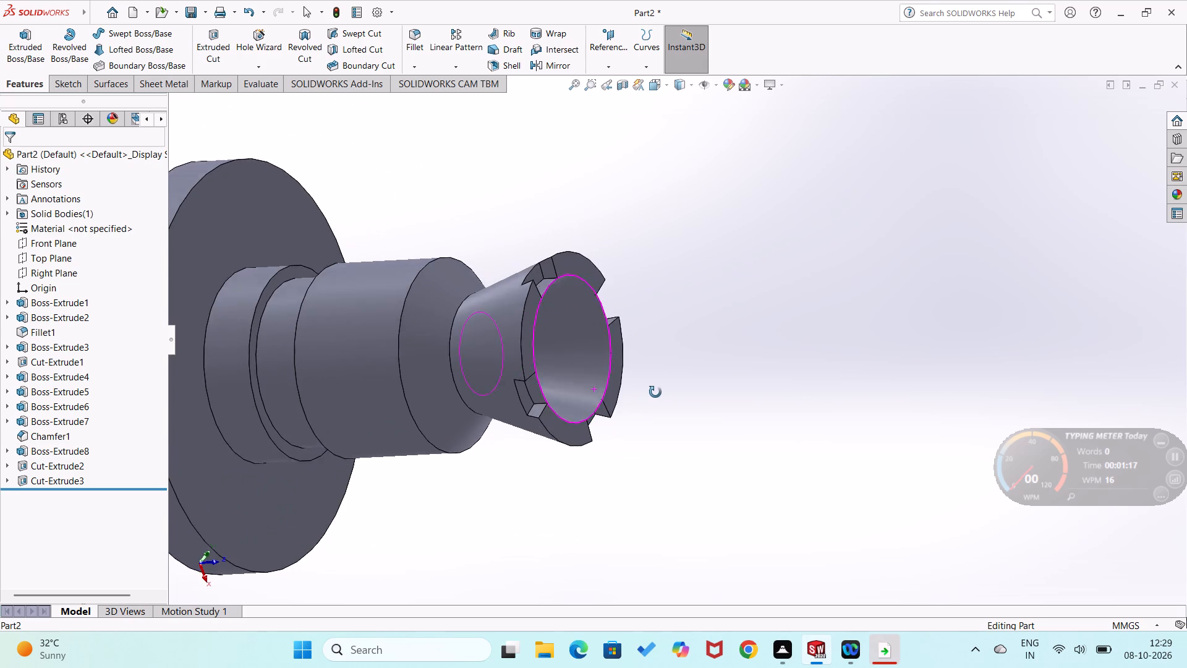
middle_click_drag(655, 392, 663, 387)
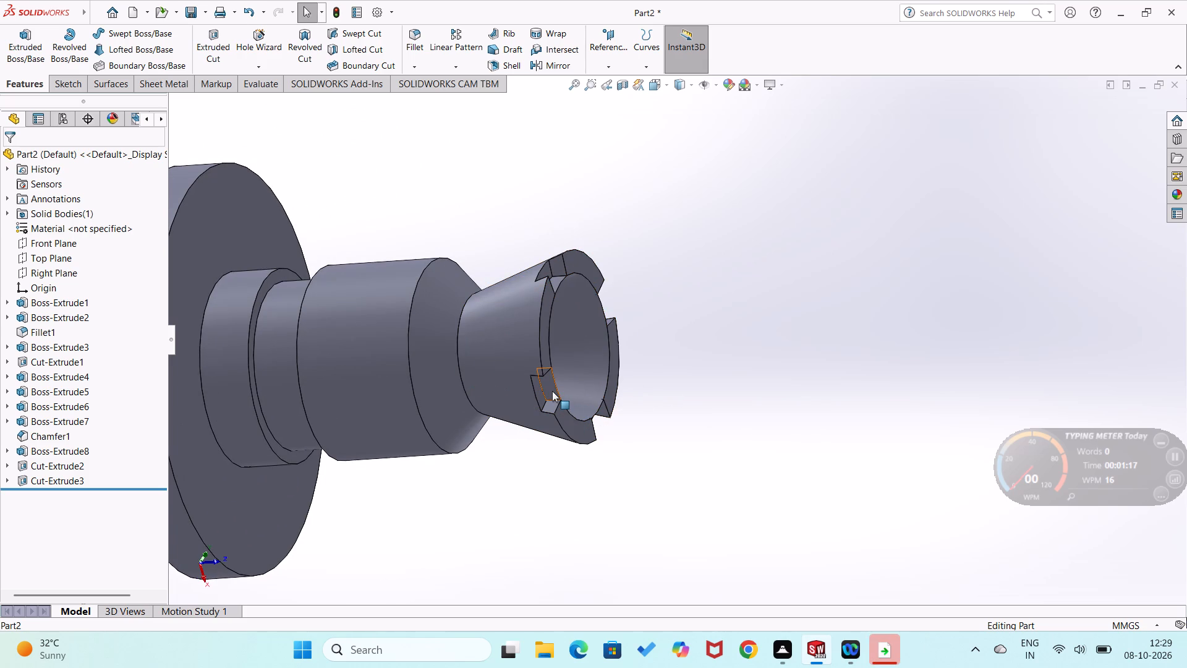
right_click(552, 391)
left_click(730, 474)
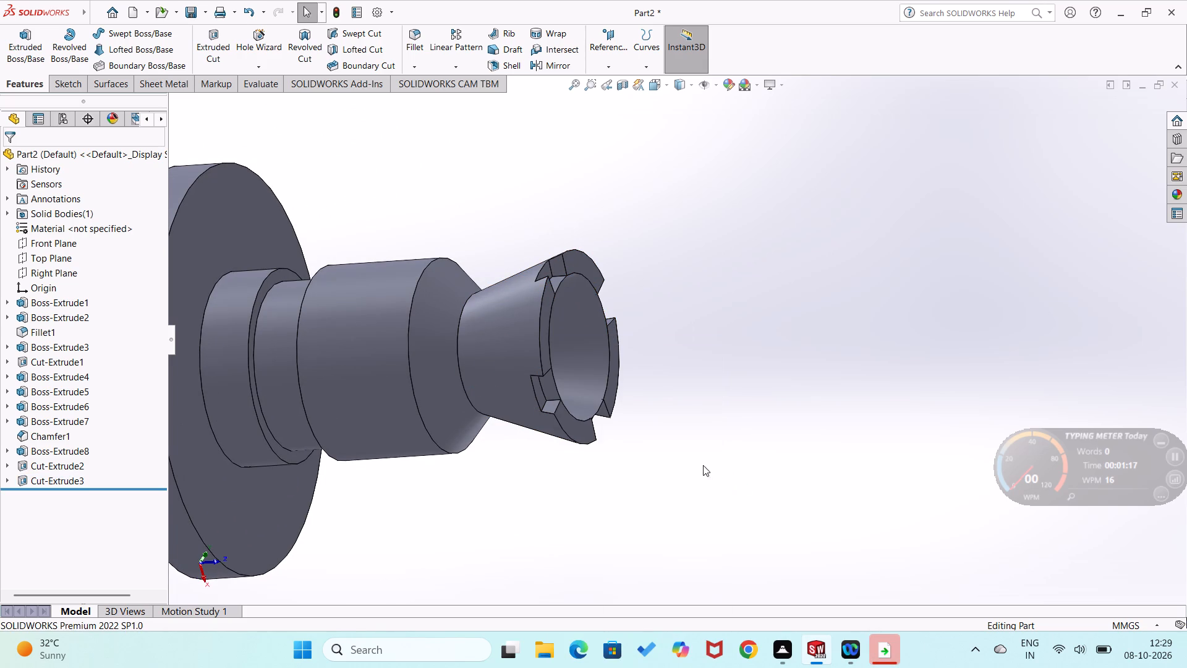
middle_click_drag(689, 460, 587, 220)
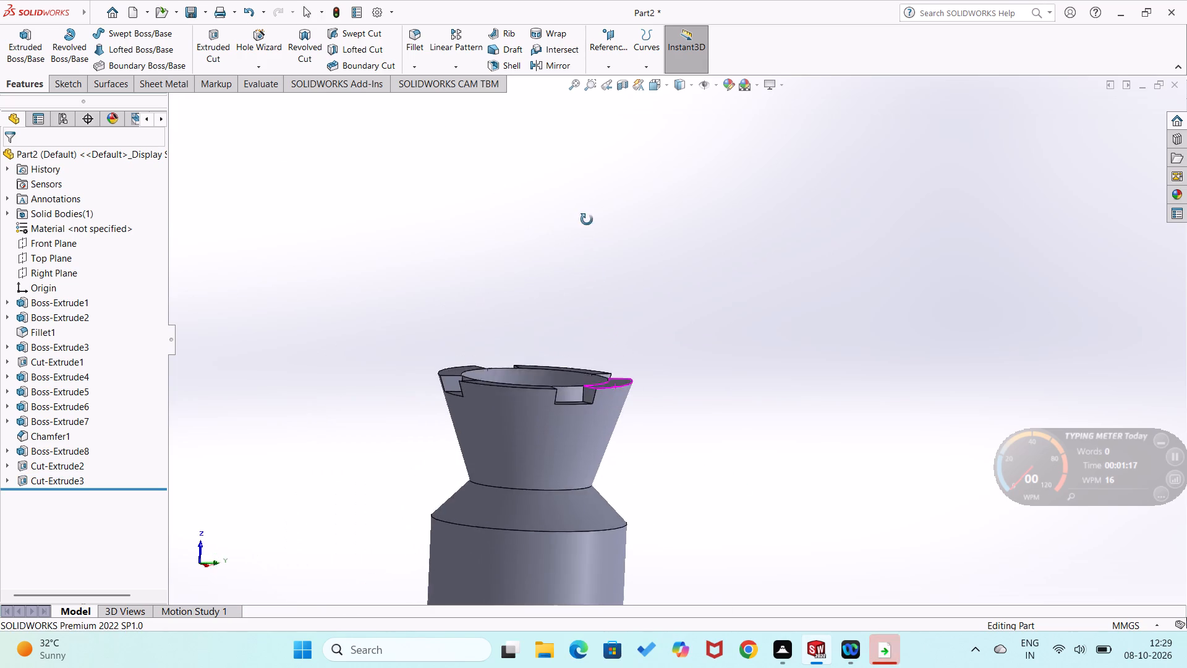
middle_click_drag(587, 220, 613, 340)
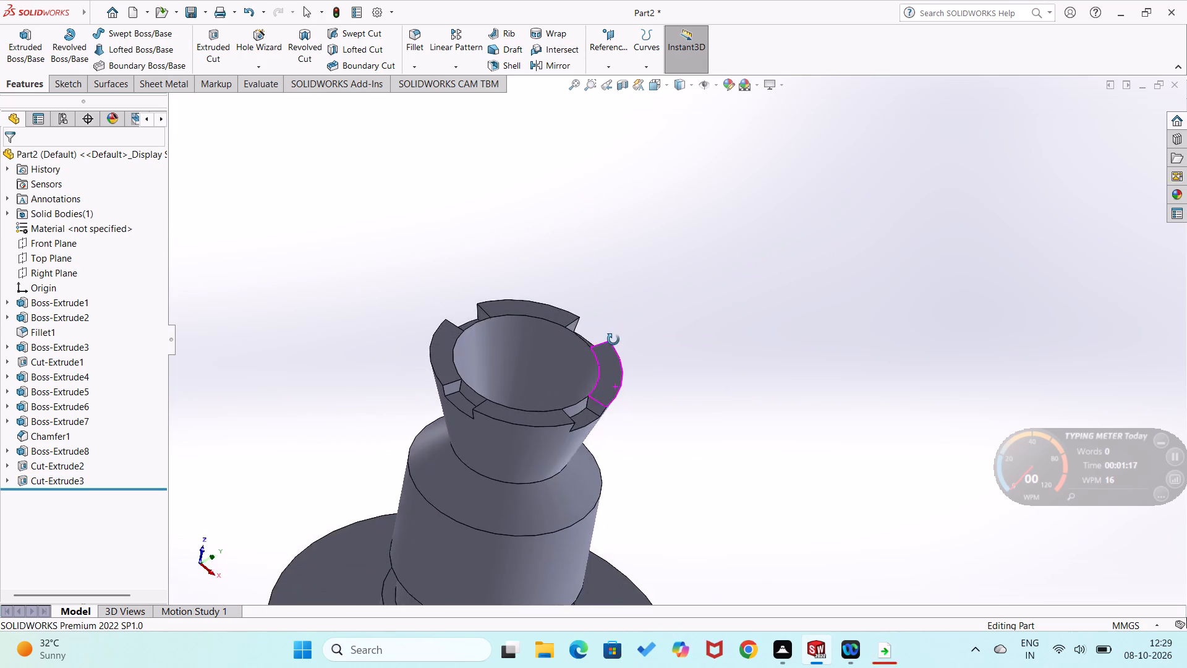
middle_click_drag(613, 340, 619, 389)
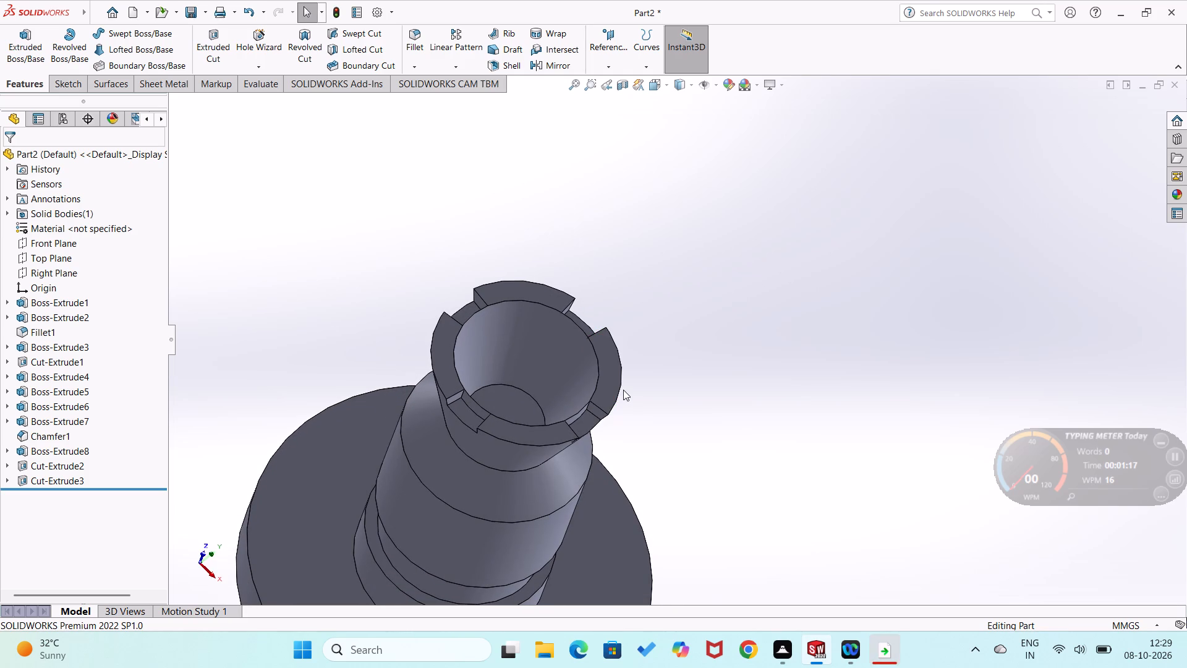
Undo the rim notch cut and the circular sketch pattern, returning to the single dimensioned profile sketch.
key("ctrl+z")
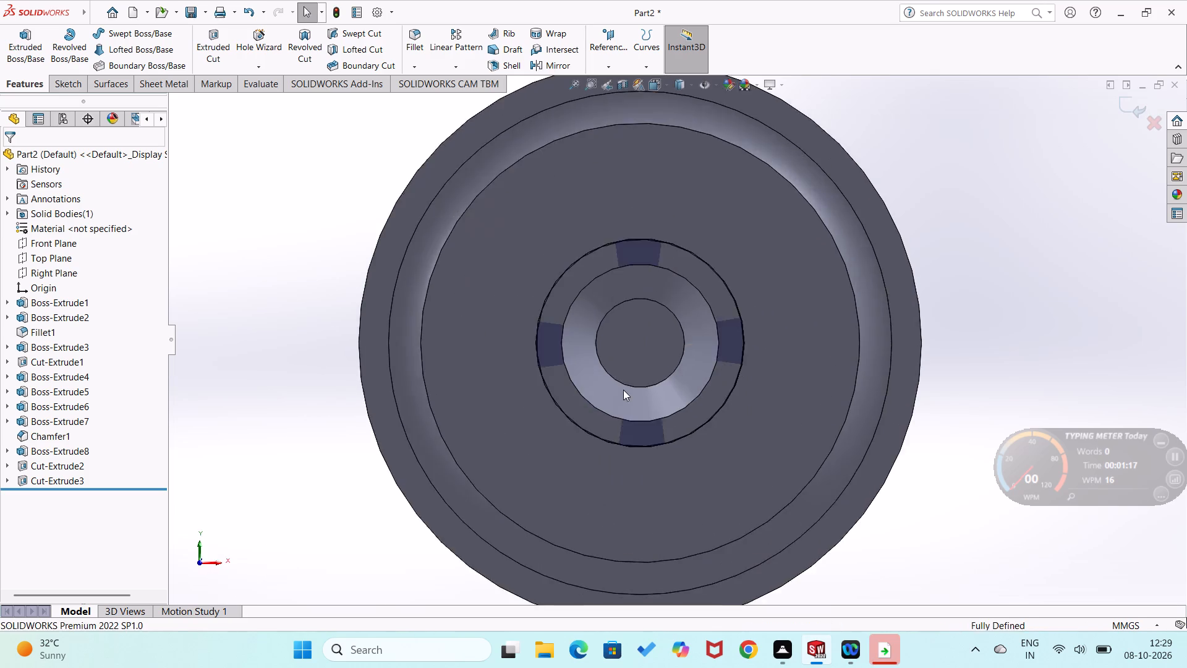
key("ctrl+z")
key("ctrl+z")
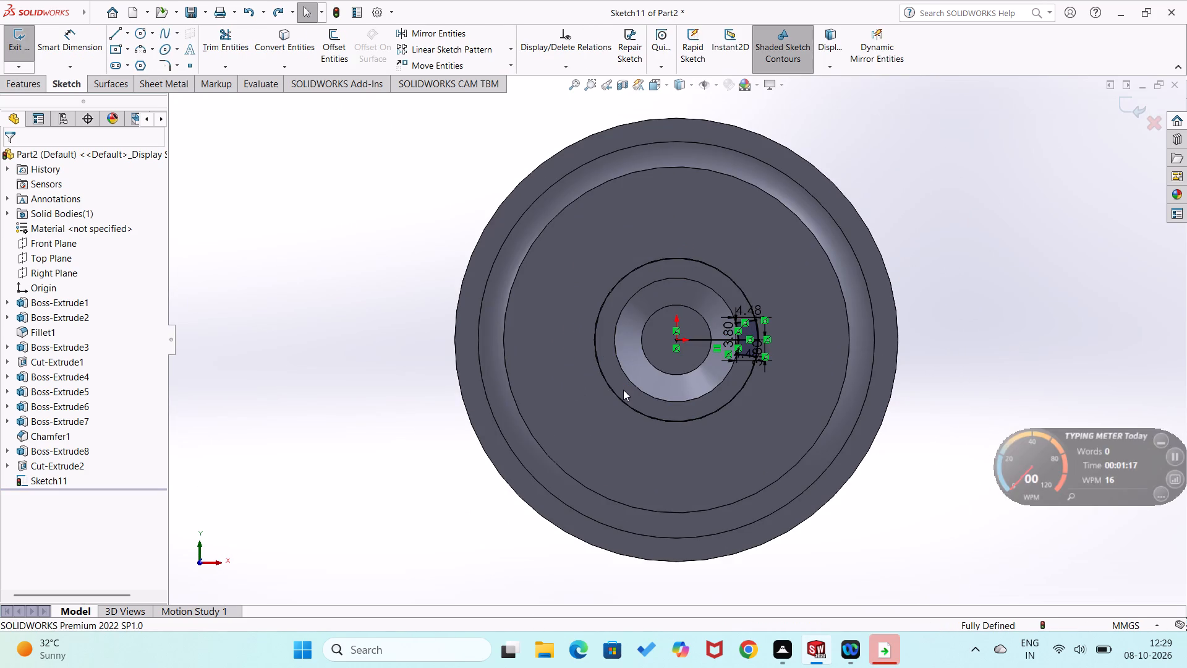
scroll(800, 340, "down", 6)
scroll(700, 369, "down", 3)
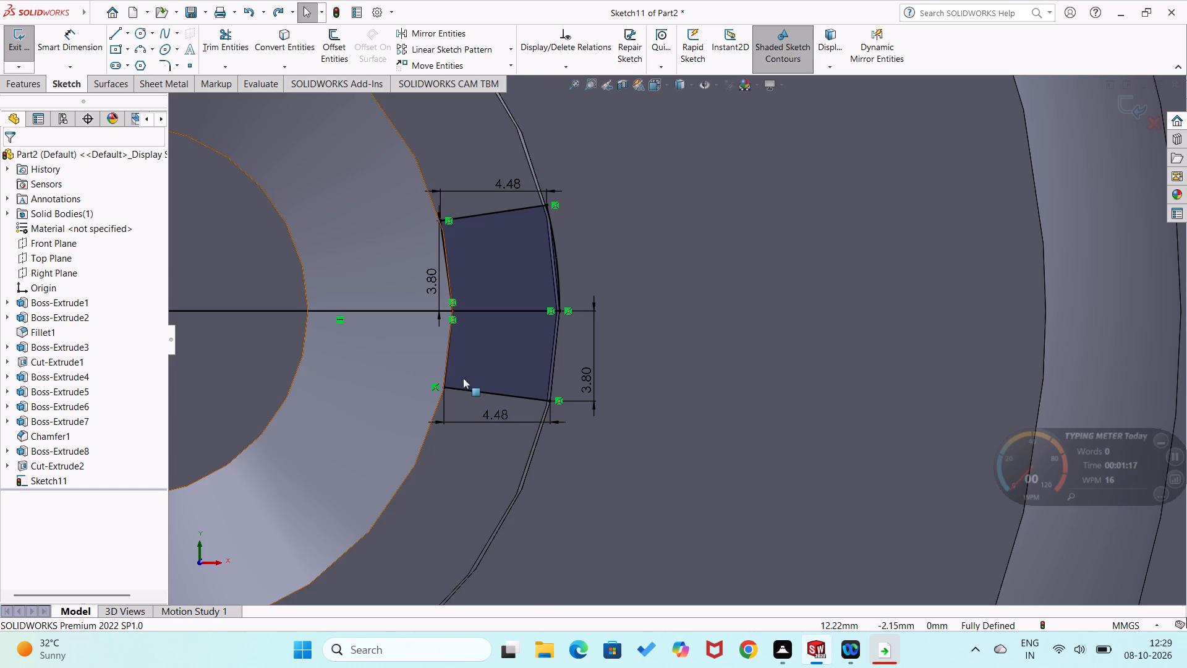
Replace the rim profile's two inner line segments with one straight line about 7 mm long joining the side lines' inner endpoints.
left_click(447, 361)
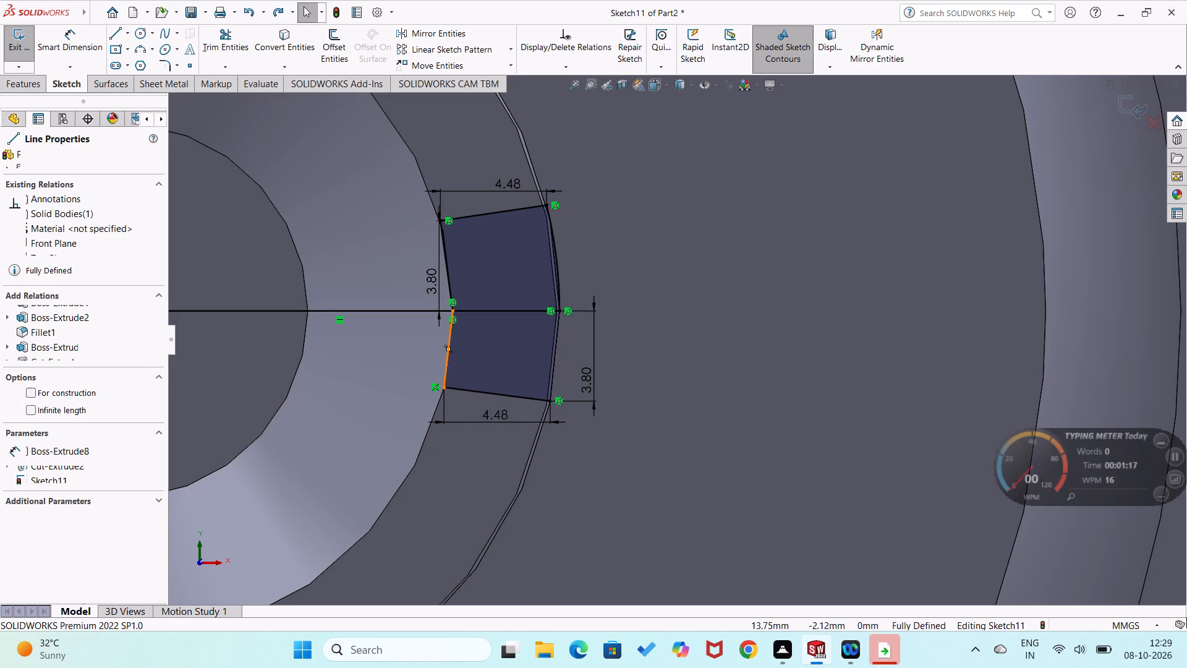
key("Delete")
left_click(451, 280)
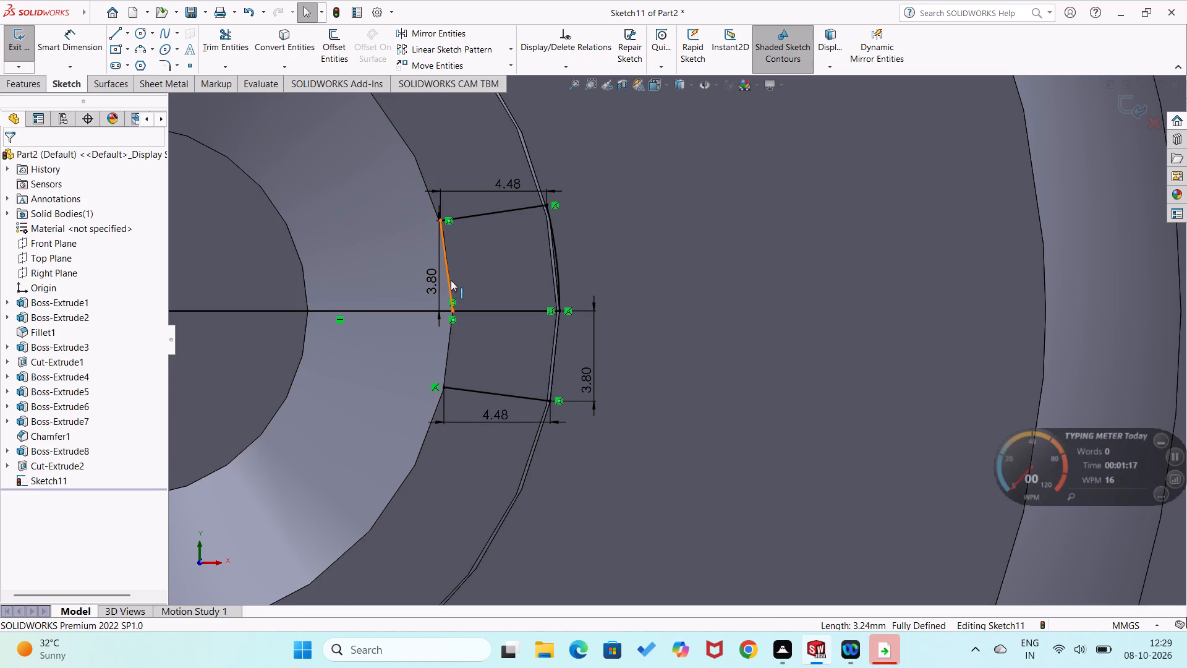
key("Delete")
right_click_drag(715, 257, 576, 359)
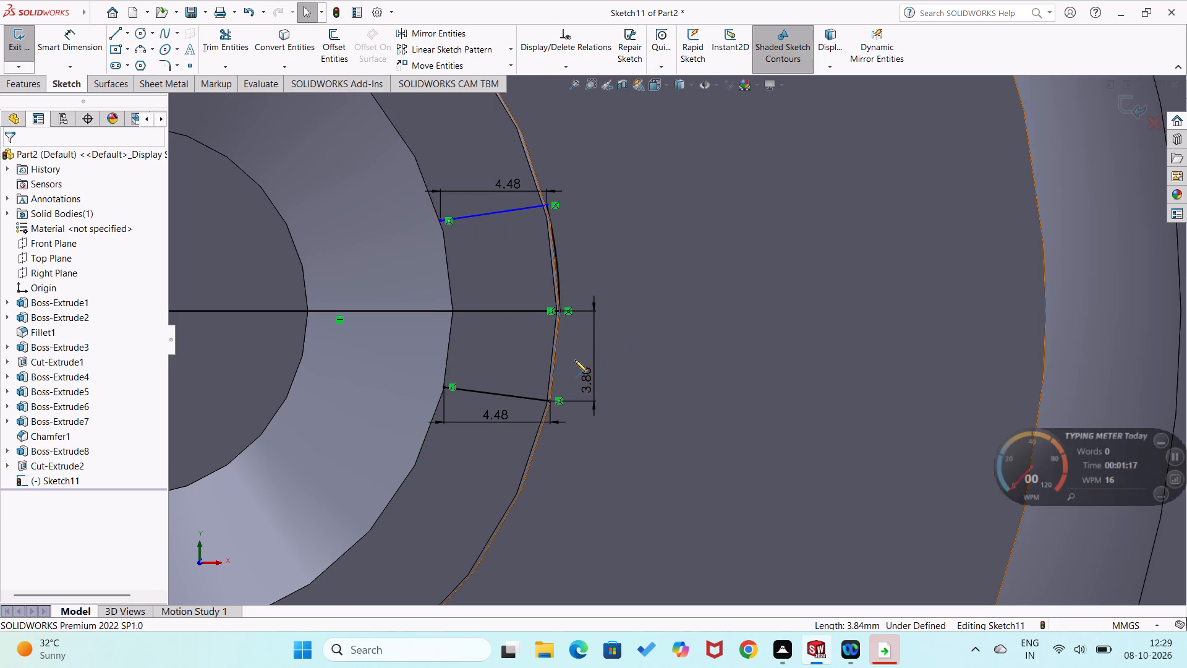
left_click(442, 219)
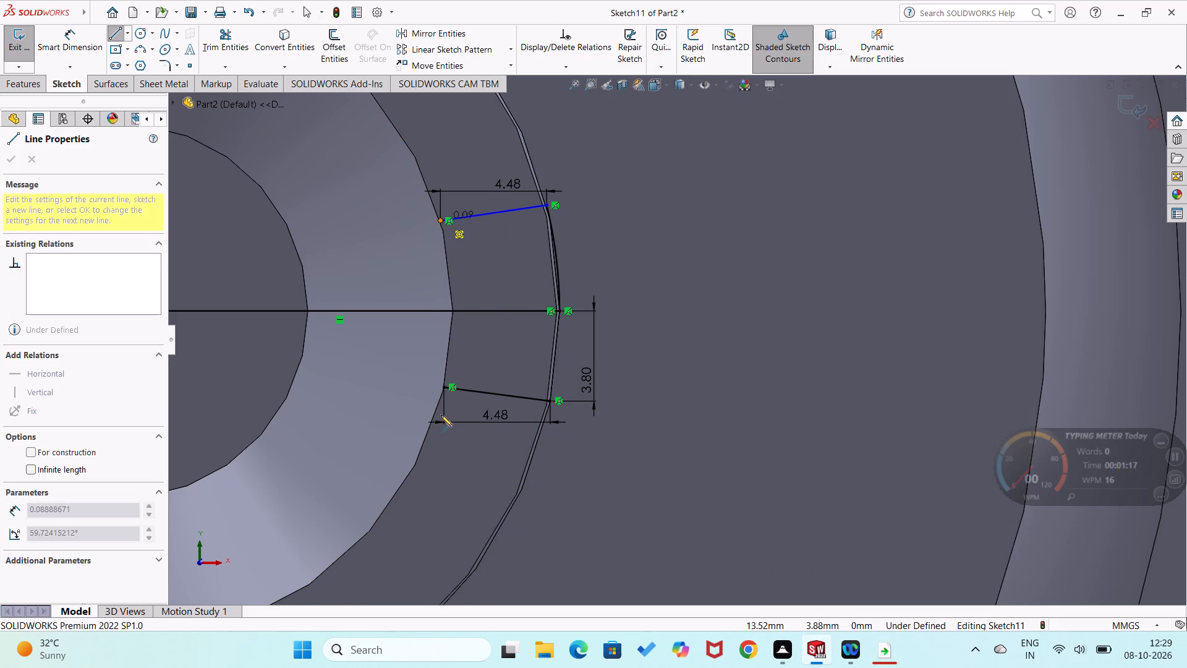
left_click(443, 389)
Dimension the length of the rim profile's new inner line, keeping its drawn value.
right_click_drag(604, 466, 662, 348)
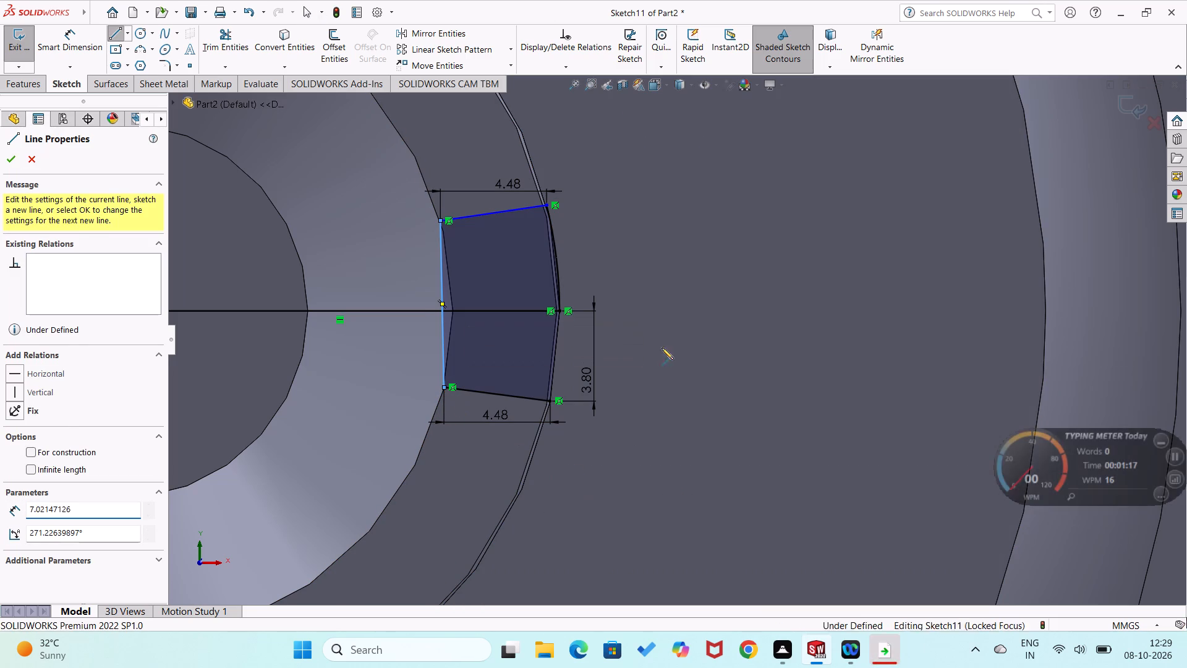
right_click_drag(662, 348, 667, 329)
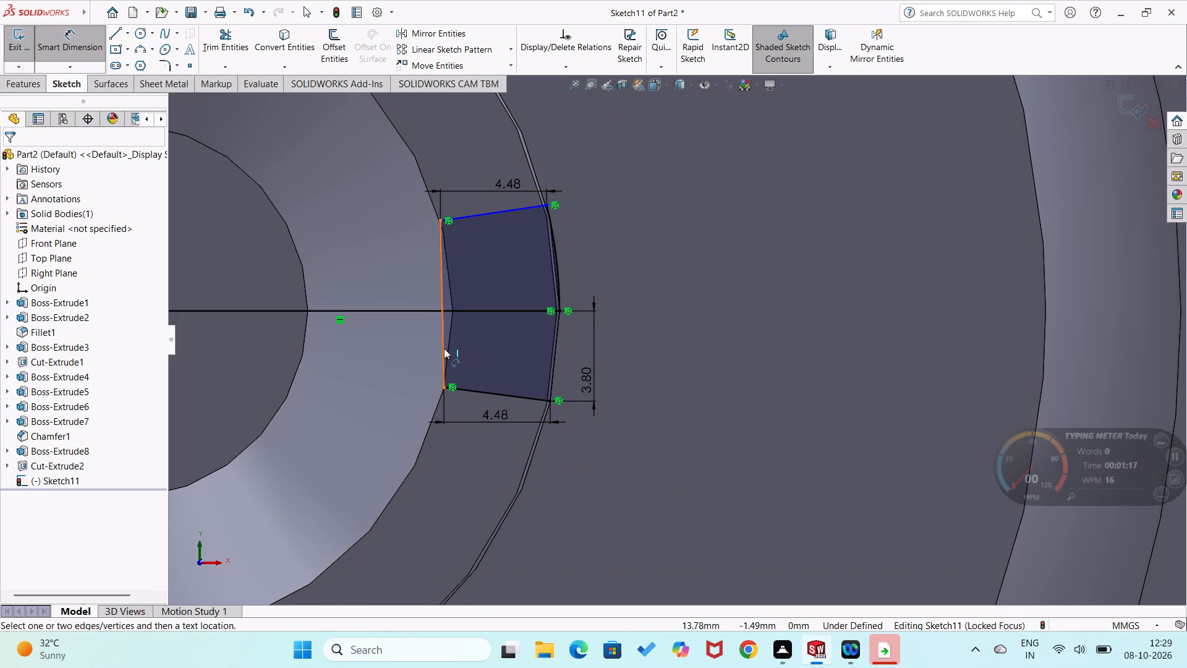
left_click(444, 348)
left_click(415, 359)
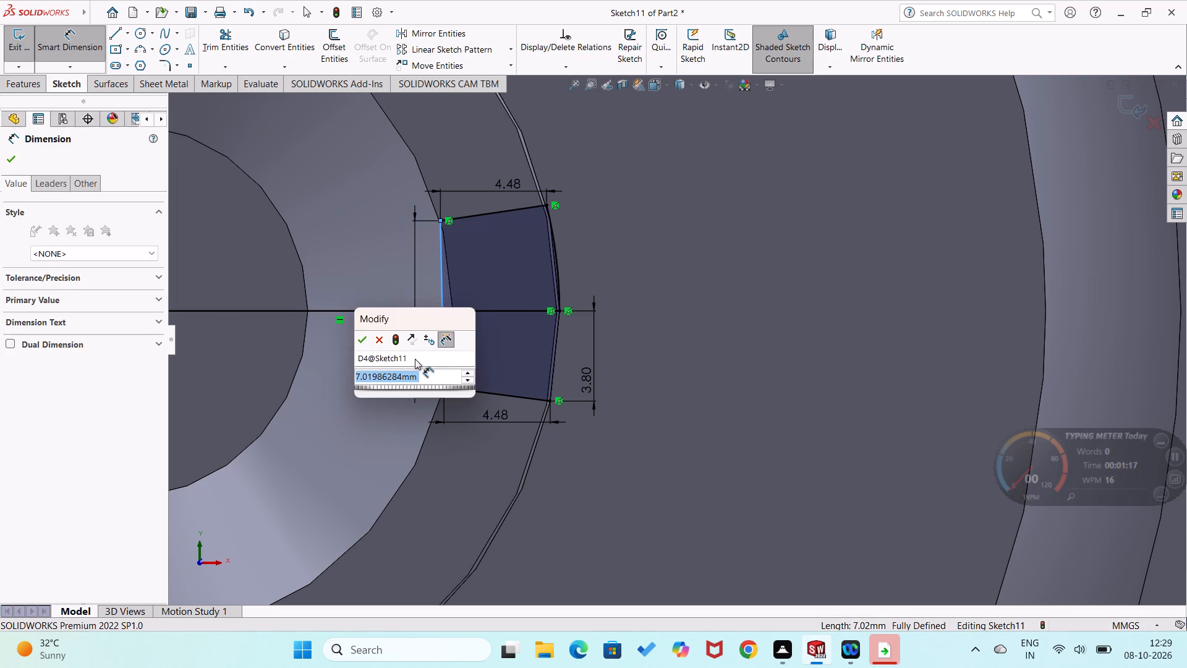
left_click(363, 340)
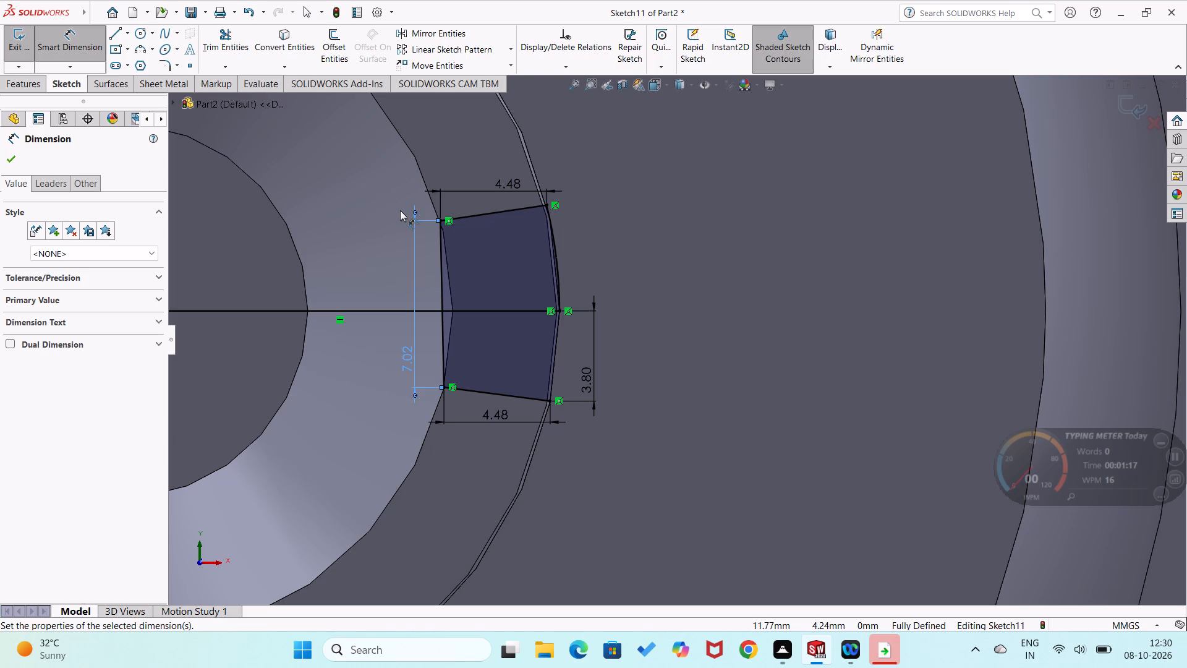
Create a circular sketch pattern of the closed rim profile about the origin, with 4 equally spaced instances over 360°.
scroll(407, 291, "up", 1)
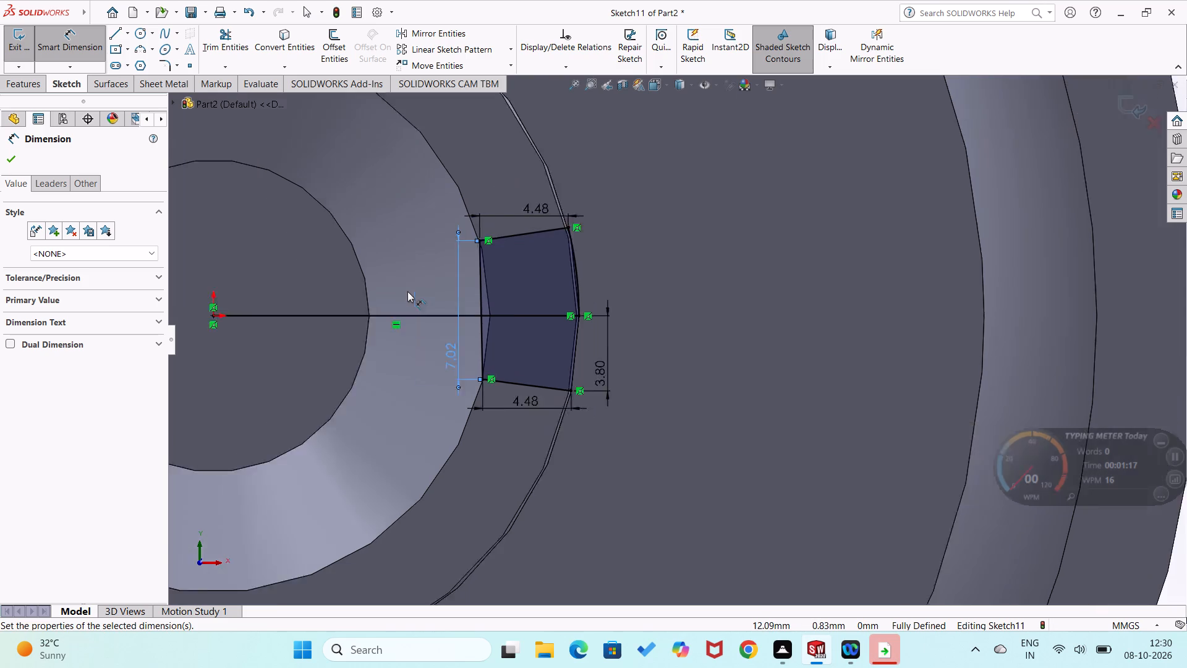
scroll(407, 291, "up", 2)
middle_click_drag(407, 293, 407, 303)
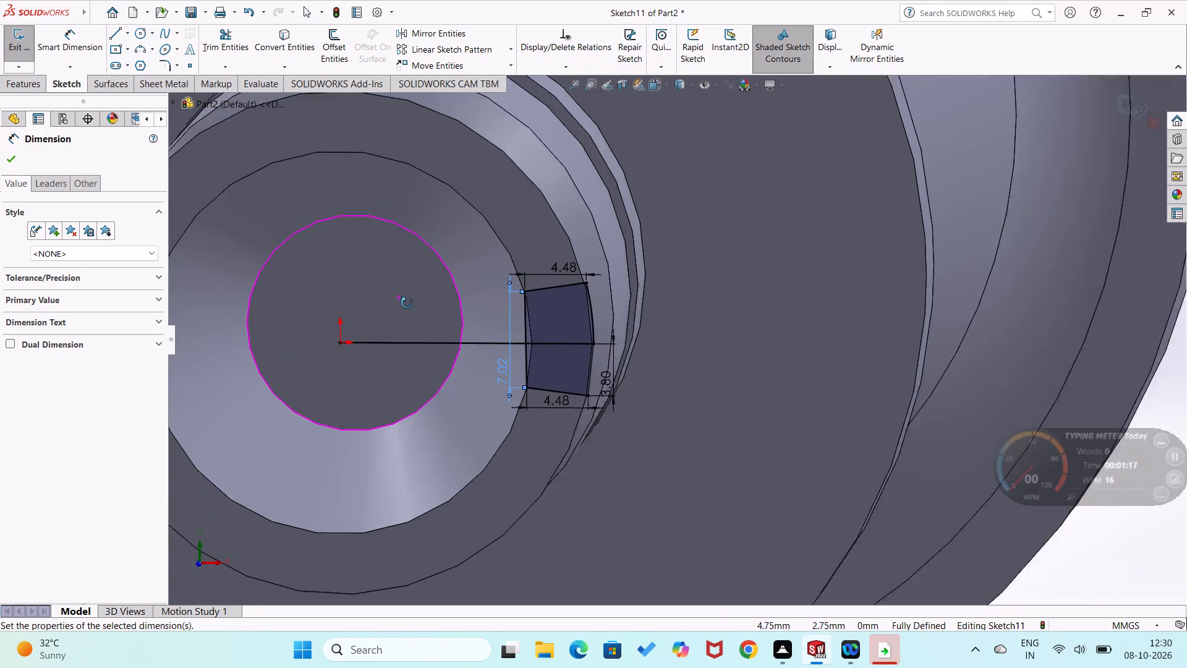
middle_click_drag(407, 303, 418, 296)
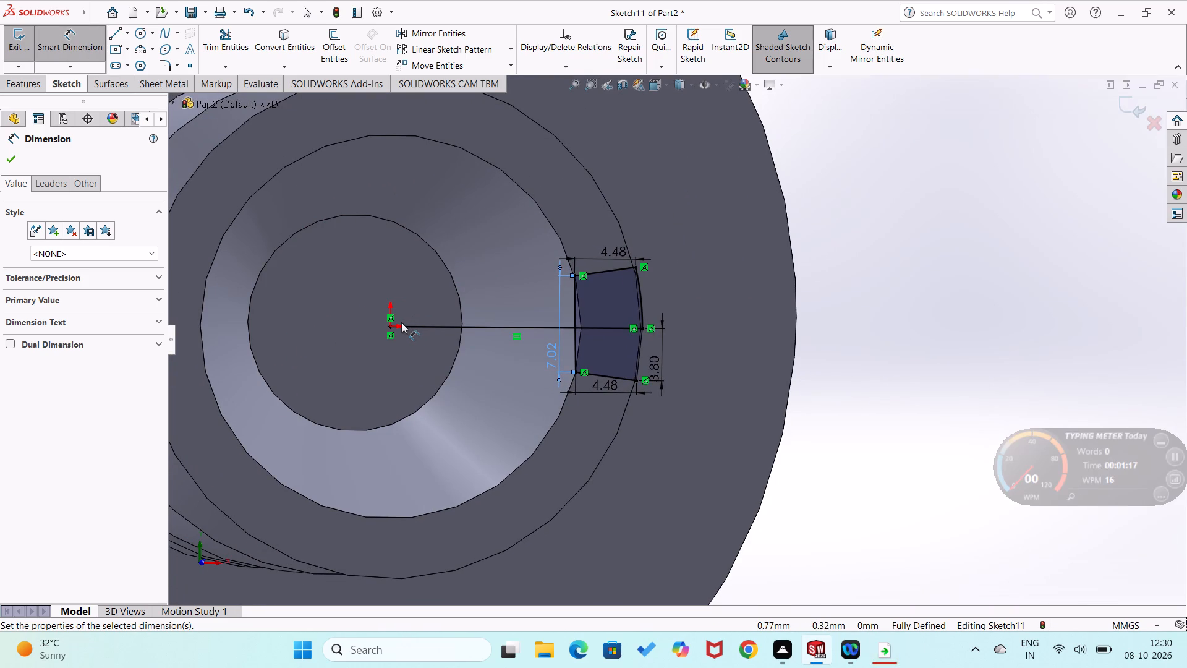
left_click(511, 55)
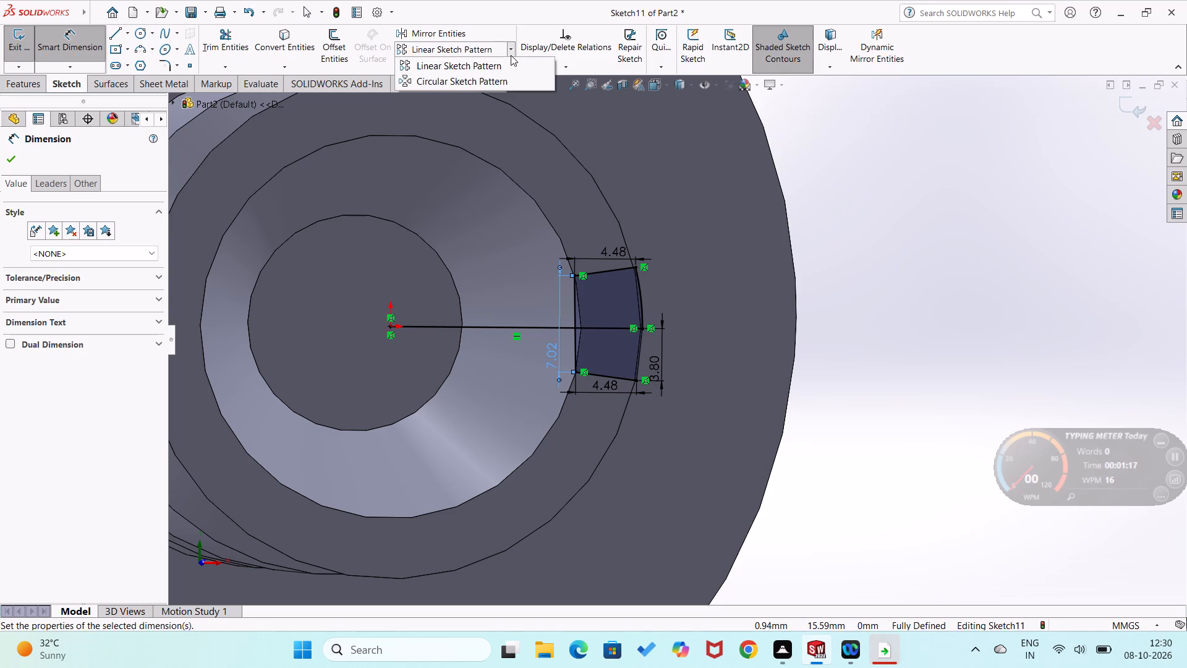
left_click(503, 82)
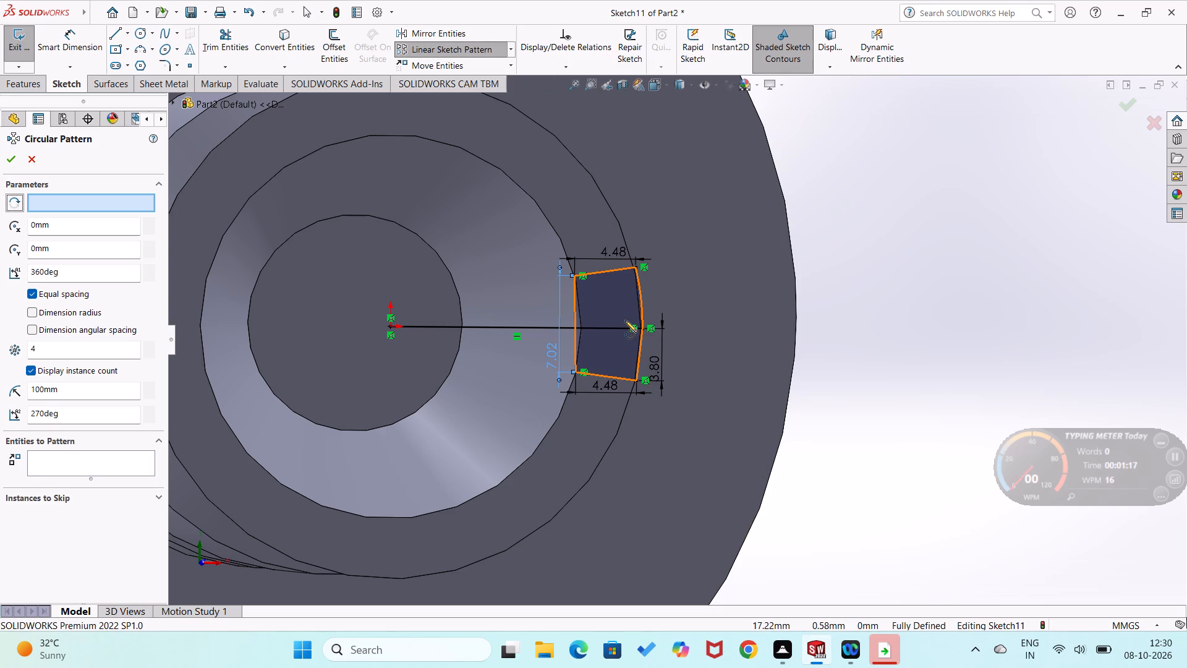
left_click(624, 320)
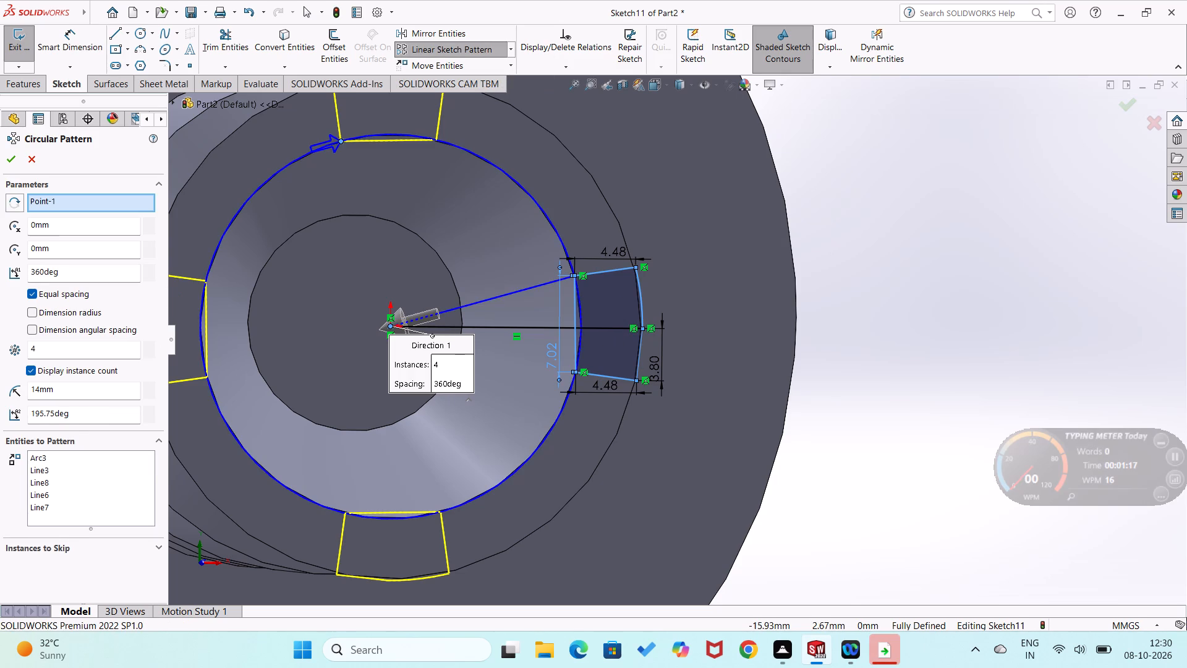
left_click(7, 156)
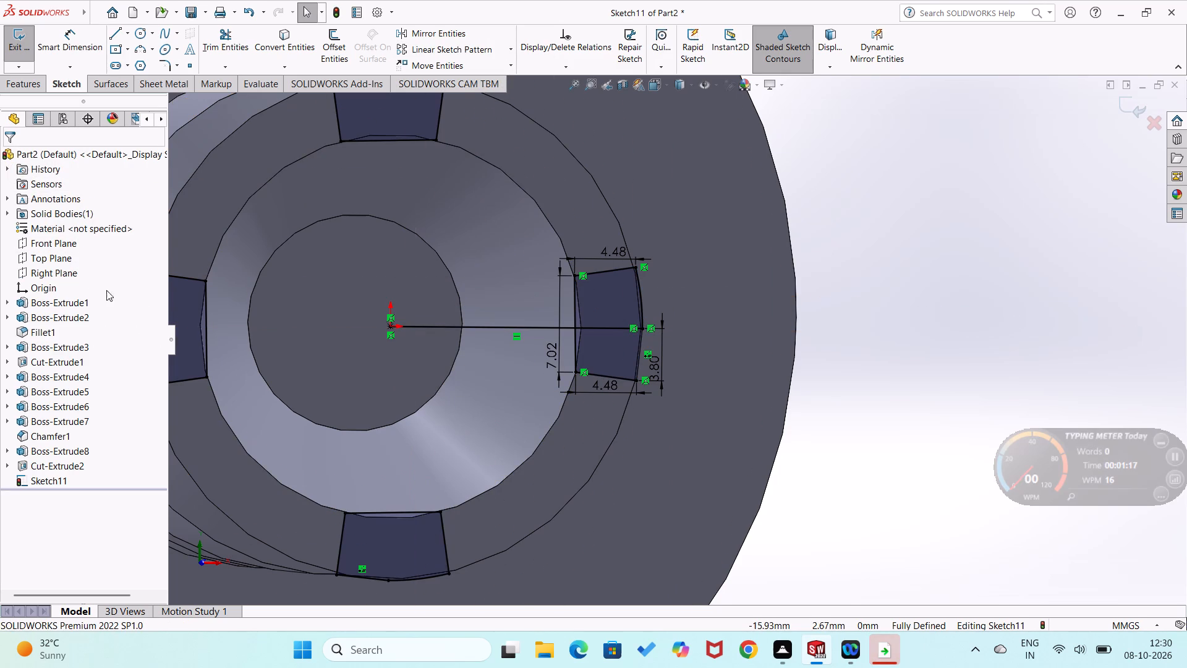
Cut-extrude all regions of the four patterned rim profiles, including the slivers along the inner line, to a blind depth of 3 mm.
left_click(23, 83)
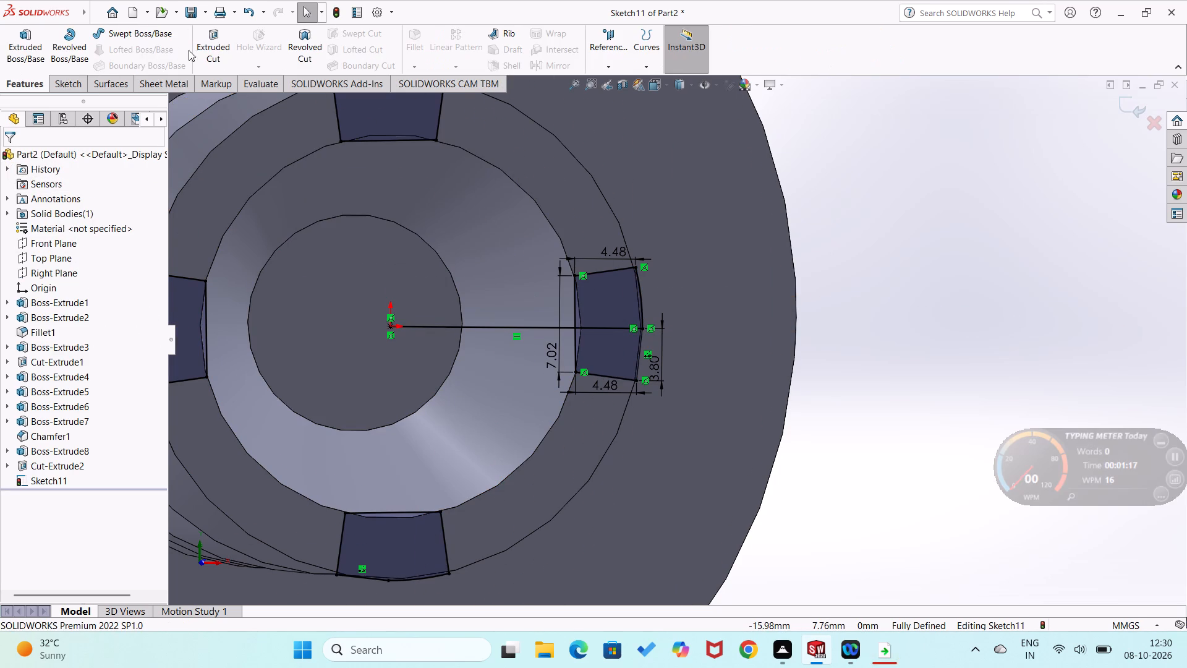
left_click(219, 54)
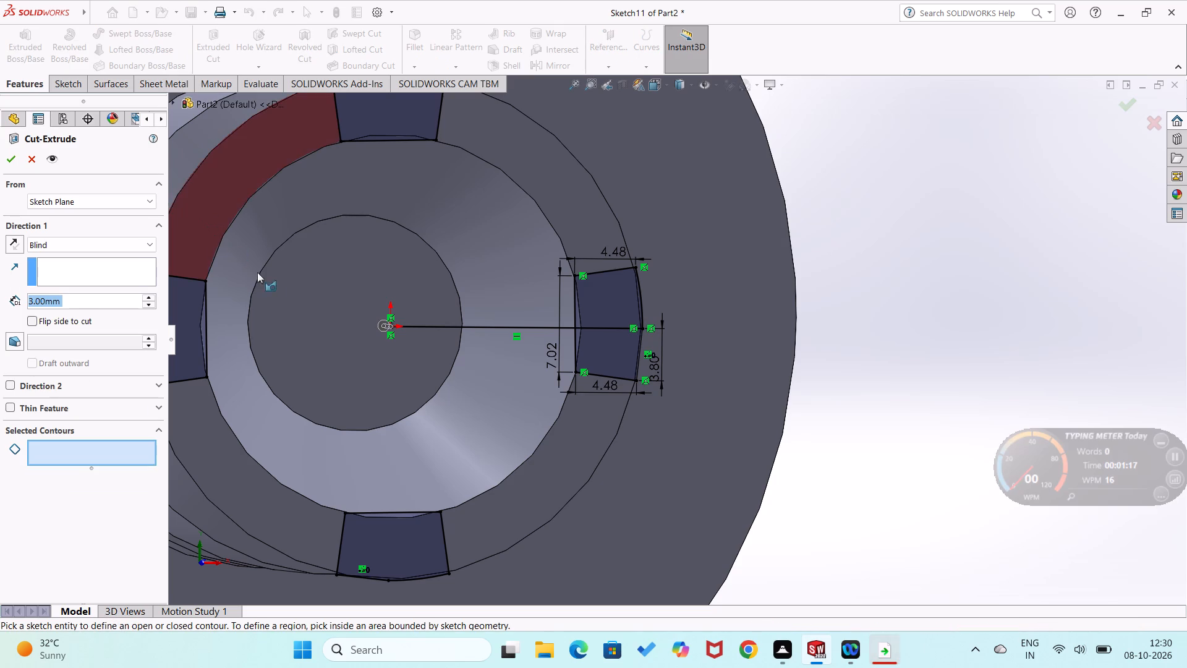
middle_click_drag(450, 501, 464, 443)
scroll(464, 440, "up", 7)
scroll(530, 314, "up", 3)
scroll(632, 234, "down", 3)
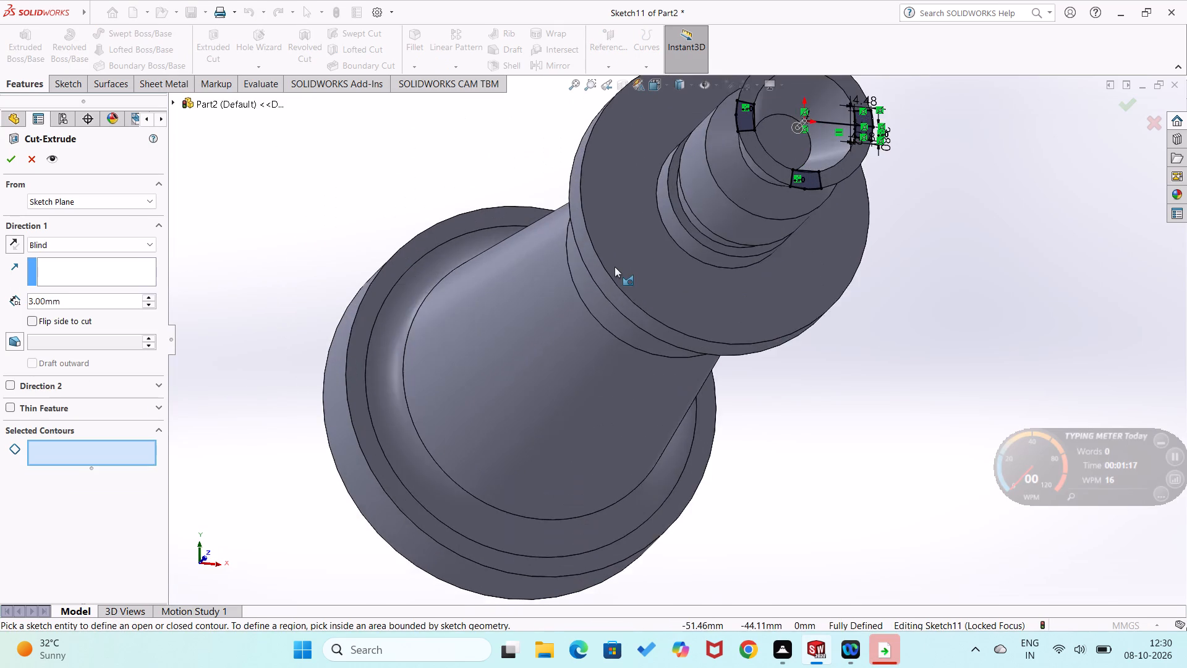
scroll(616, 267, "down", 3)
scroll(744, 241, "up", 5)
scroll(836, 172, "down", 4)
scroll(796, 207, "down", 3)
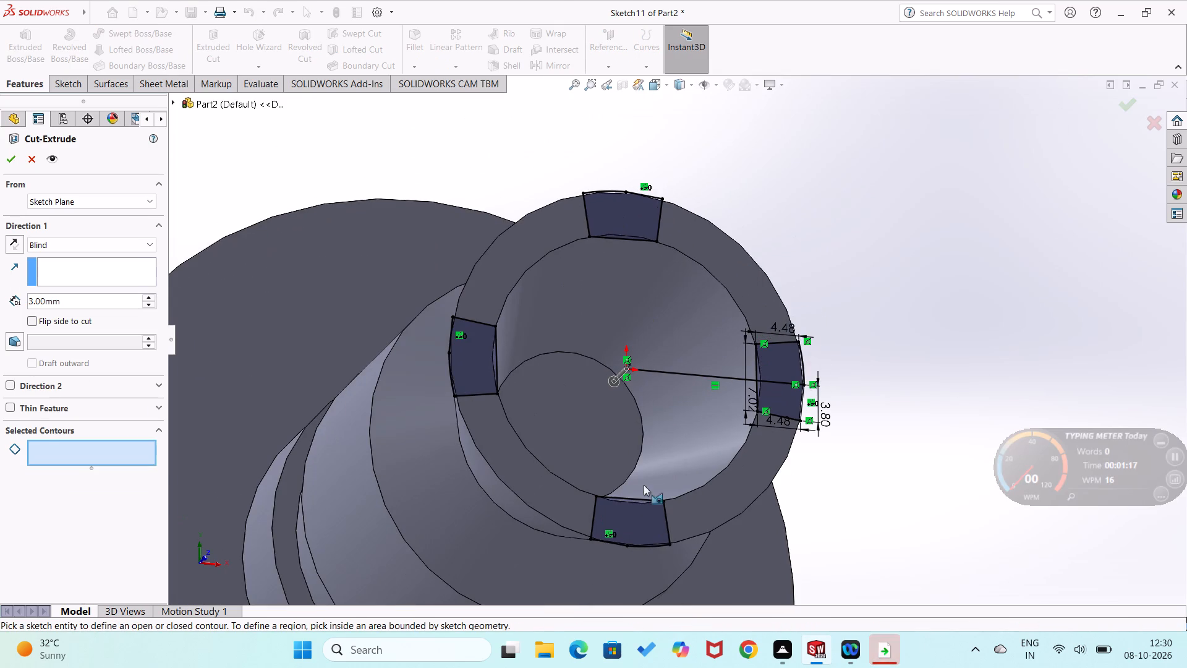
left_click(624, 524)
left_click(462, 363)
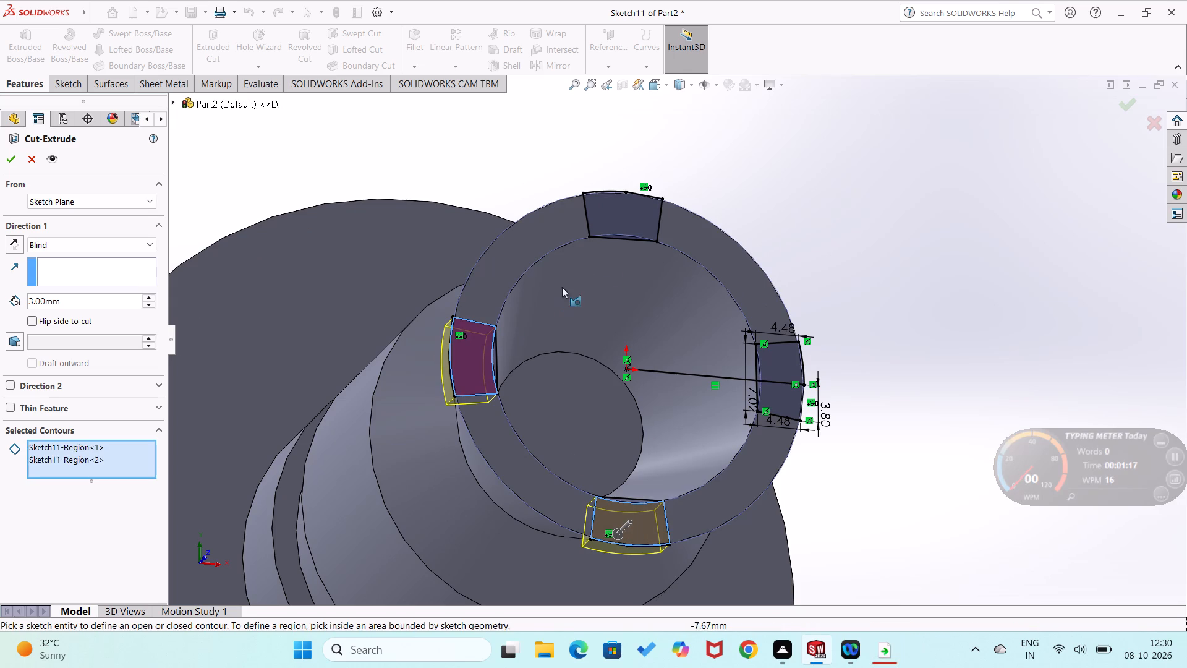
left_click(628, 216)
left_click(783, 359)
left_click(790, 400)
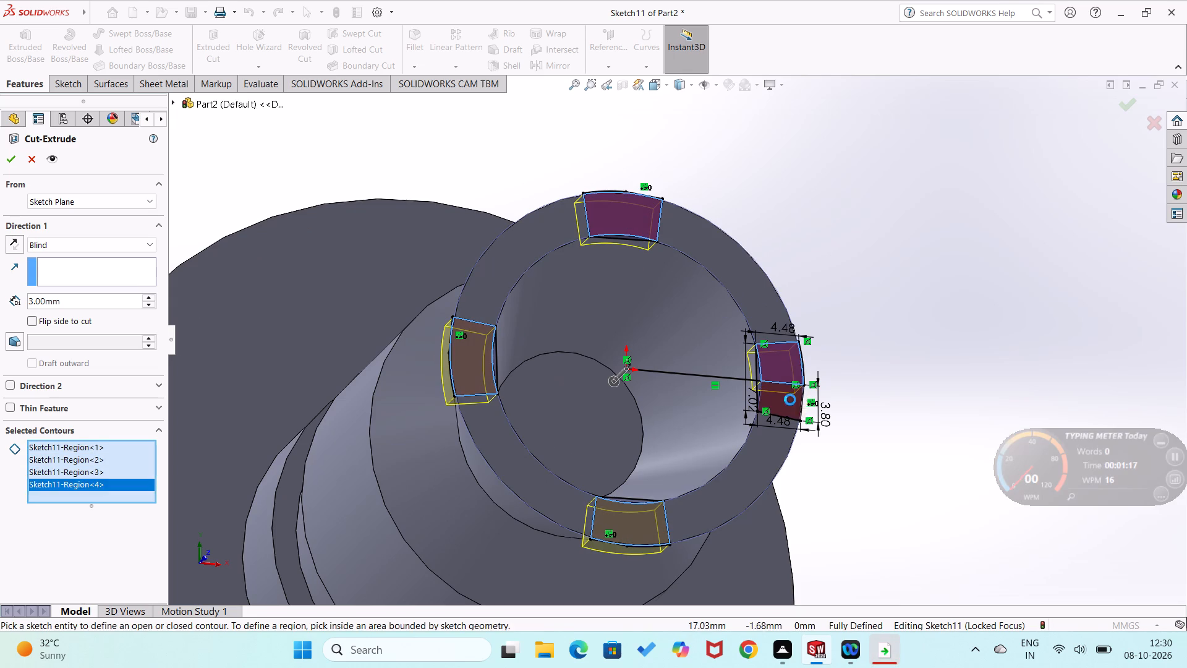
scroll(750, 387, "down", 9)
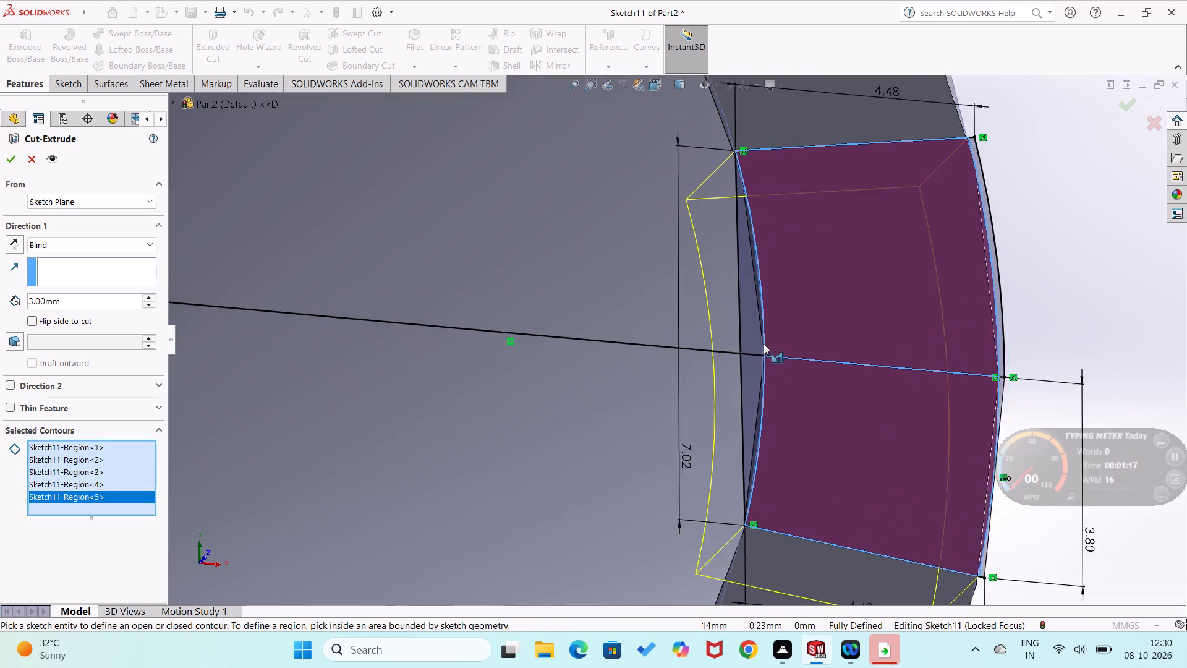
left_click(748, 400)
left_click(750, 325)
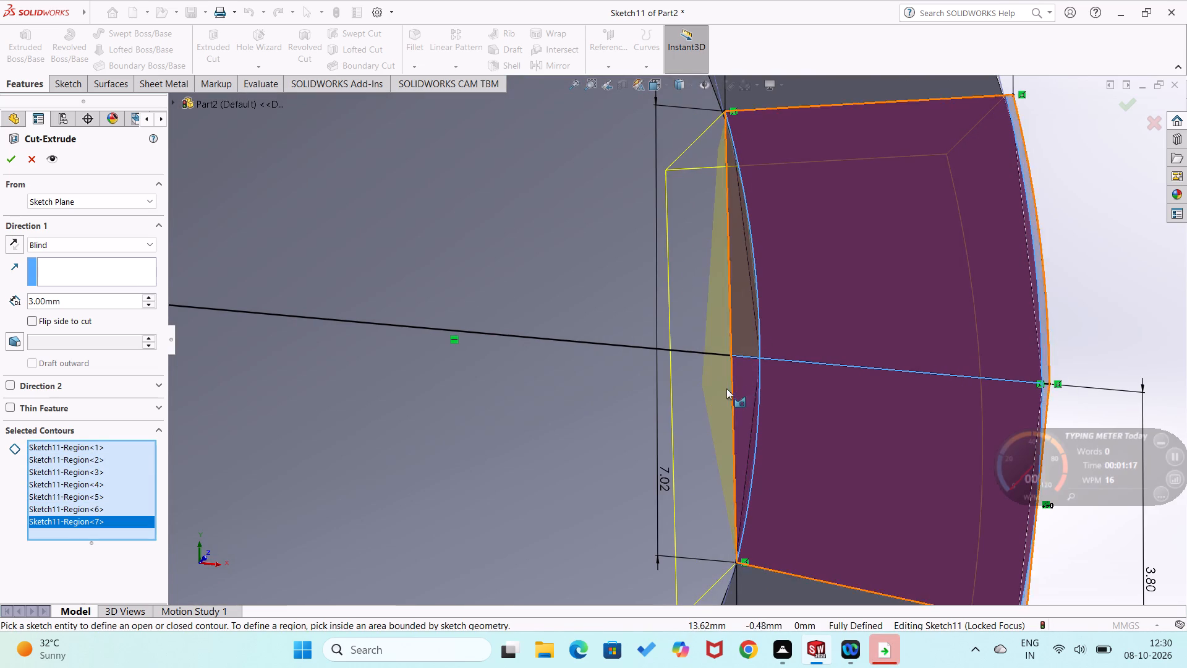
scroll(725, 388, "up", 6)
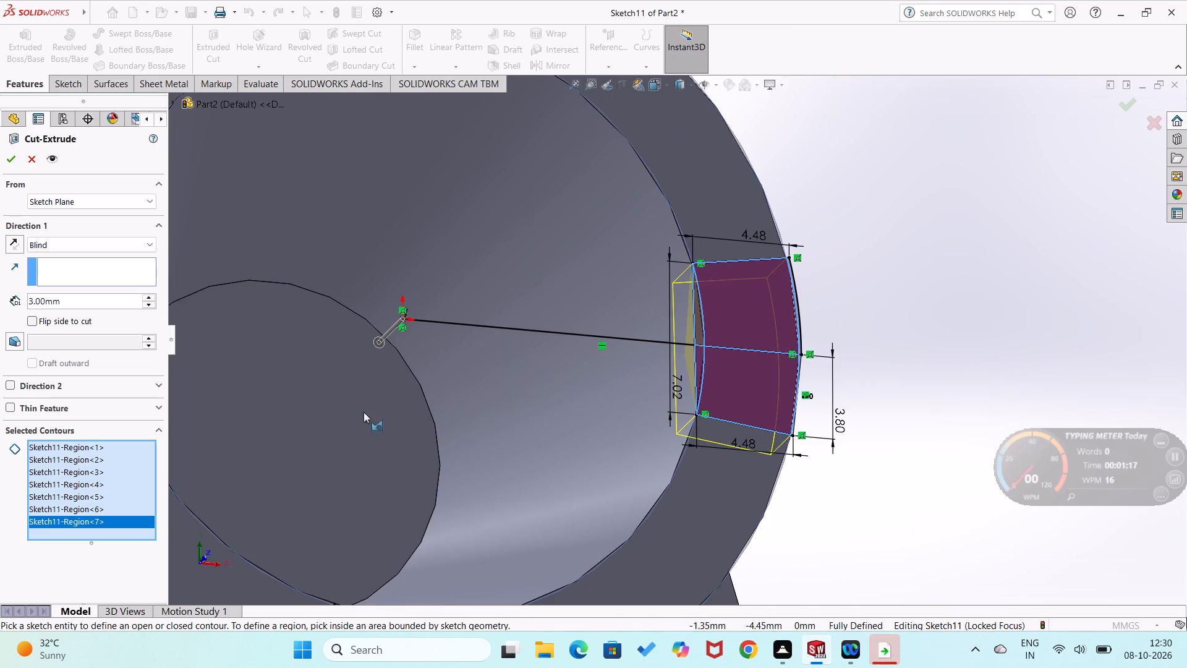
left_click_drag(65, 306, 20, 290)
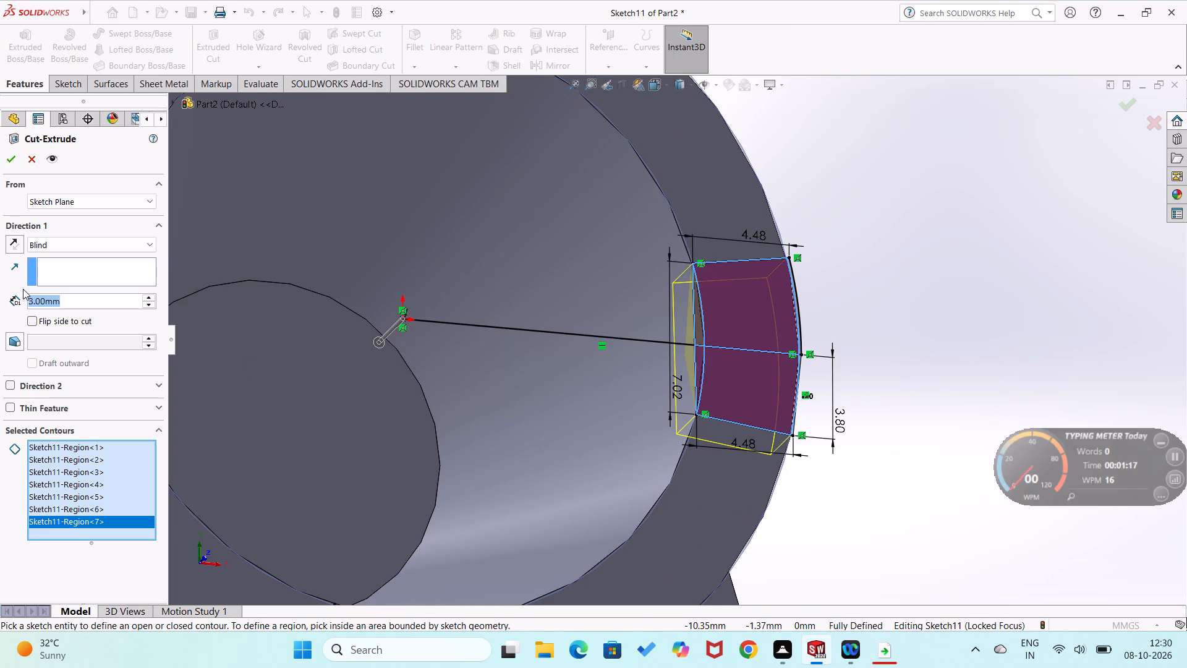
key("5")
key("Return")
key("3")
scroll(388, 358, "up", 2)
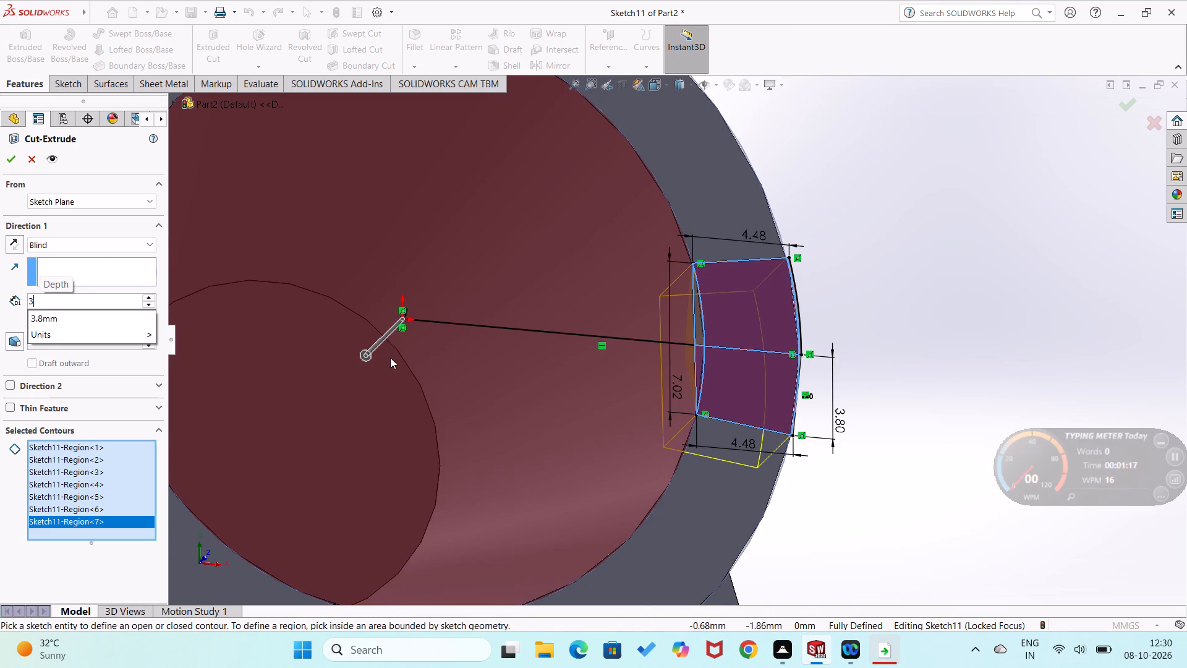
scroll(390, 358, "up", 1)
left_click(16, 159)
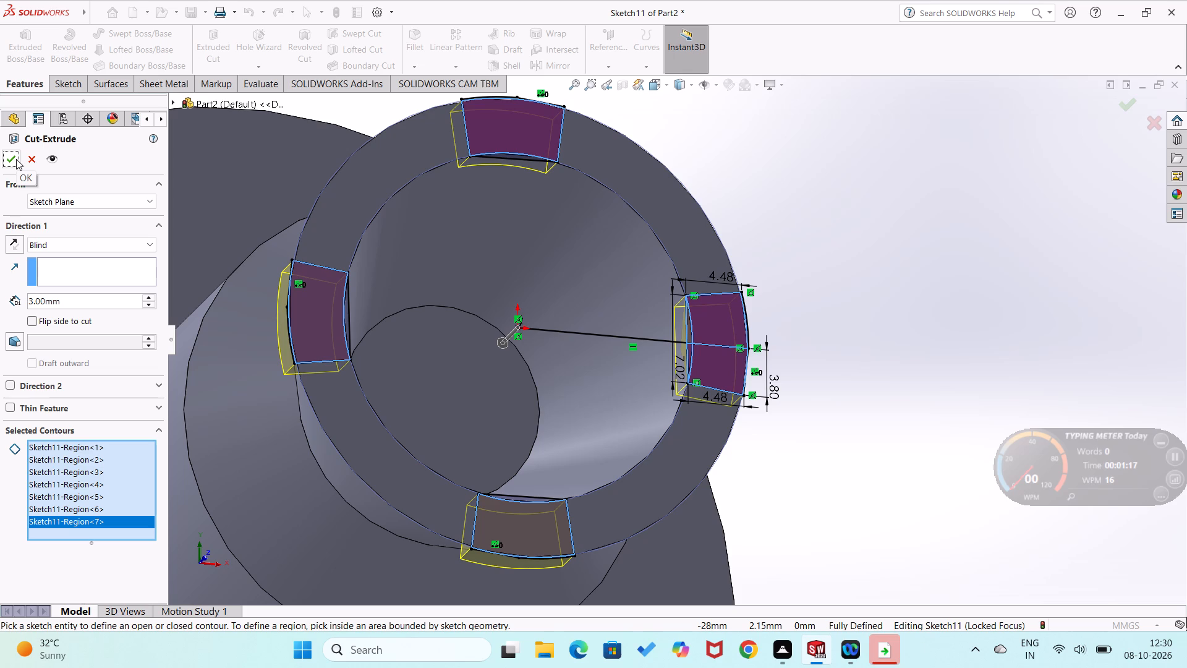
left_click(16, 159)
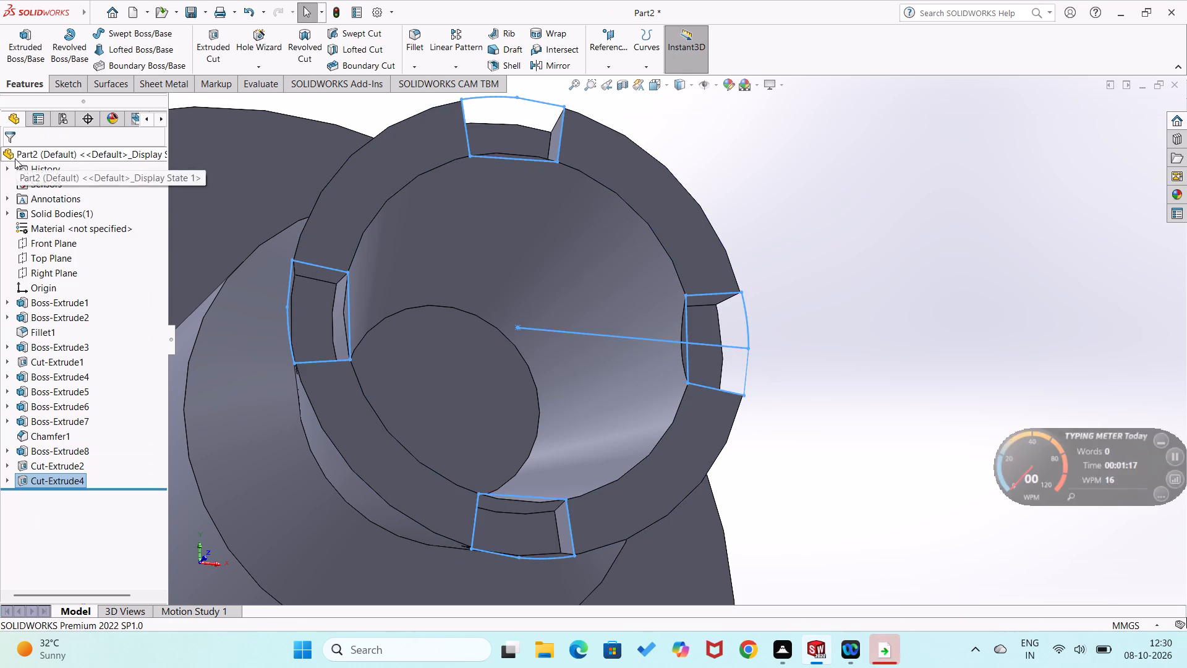
Examine the recut notches around the flared tip's rim from several angles.
left_click(917, 499)
middle_click_drag(917, 499, 849, 429)
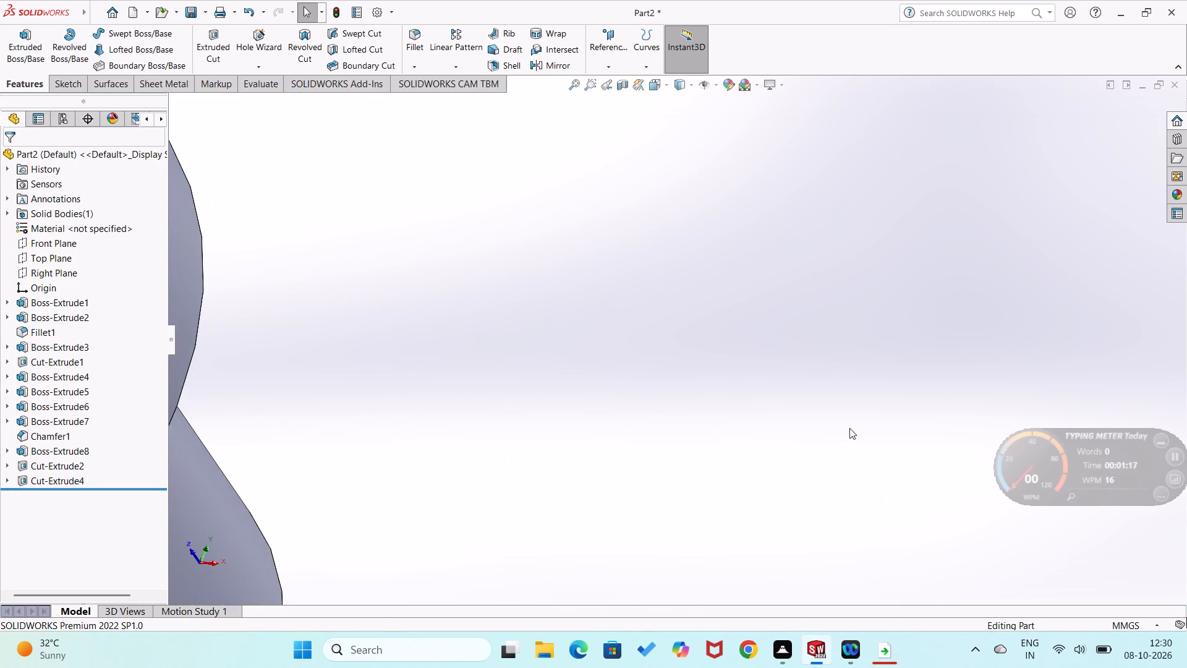
scroll(851, 428, "up", 4)
scroll(582, 412, "up", 3)
middle_click_drag(582, 412, 551, 395)
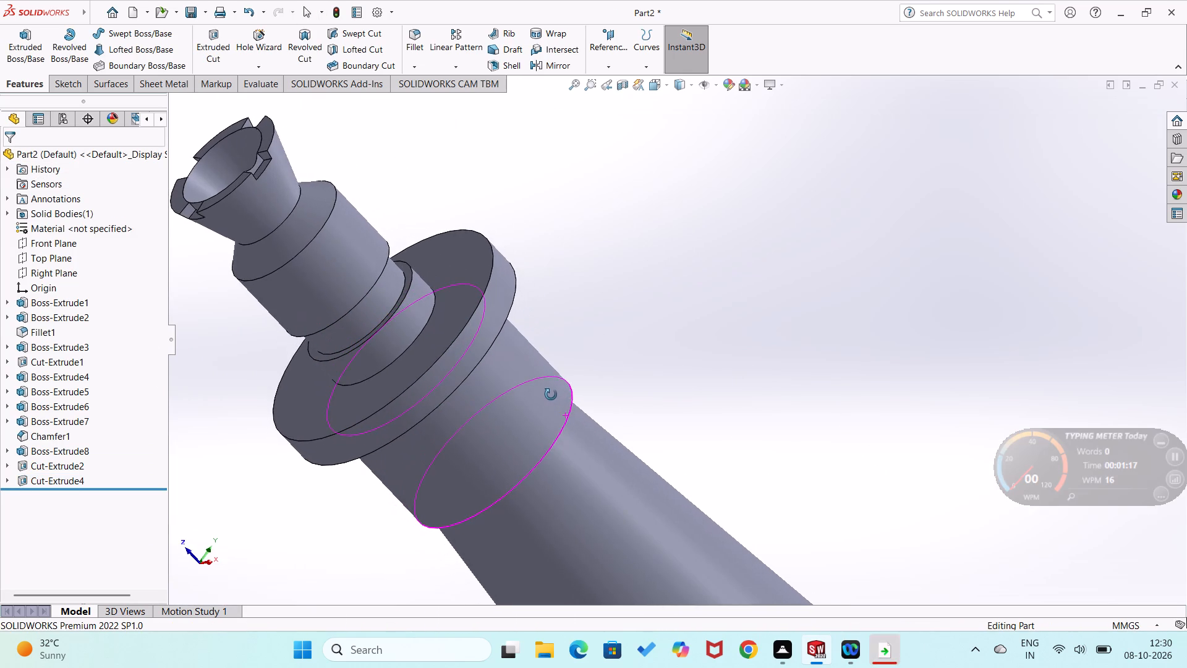
middle_click_drag(551, 395, 700, 466)
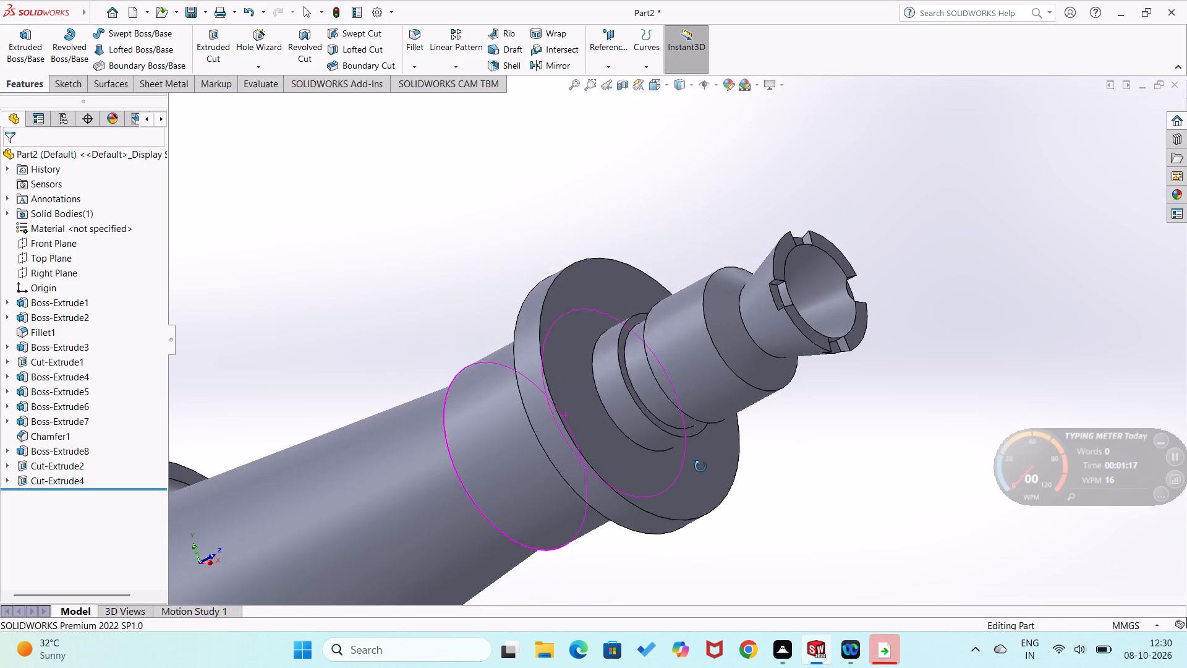
middle_click_drag(700, 466, 694, 481)
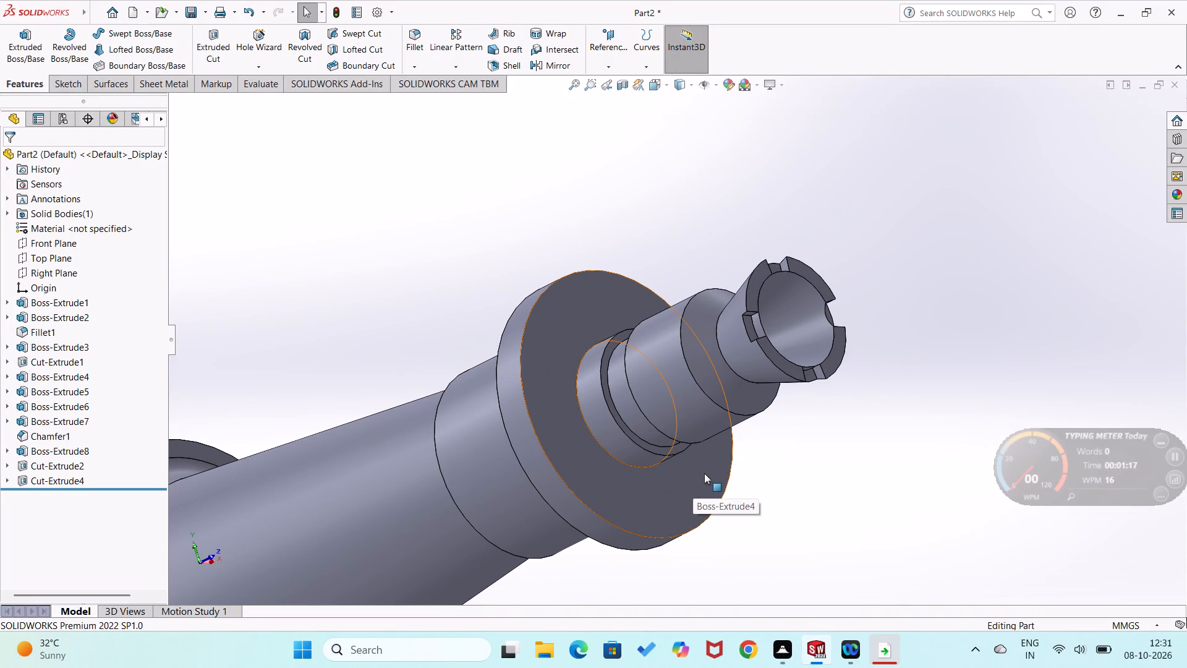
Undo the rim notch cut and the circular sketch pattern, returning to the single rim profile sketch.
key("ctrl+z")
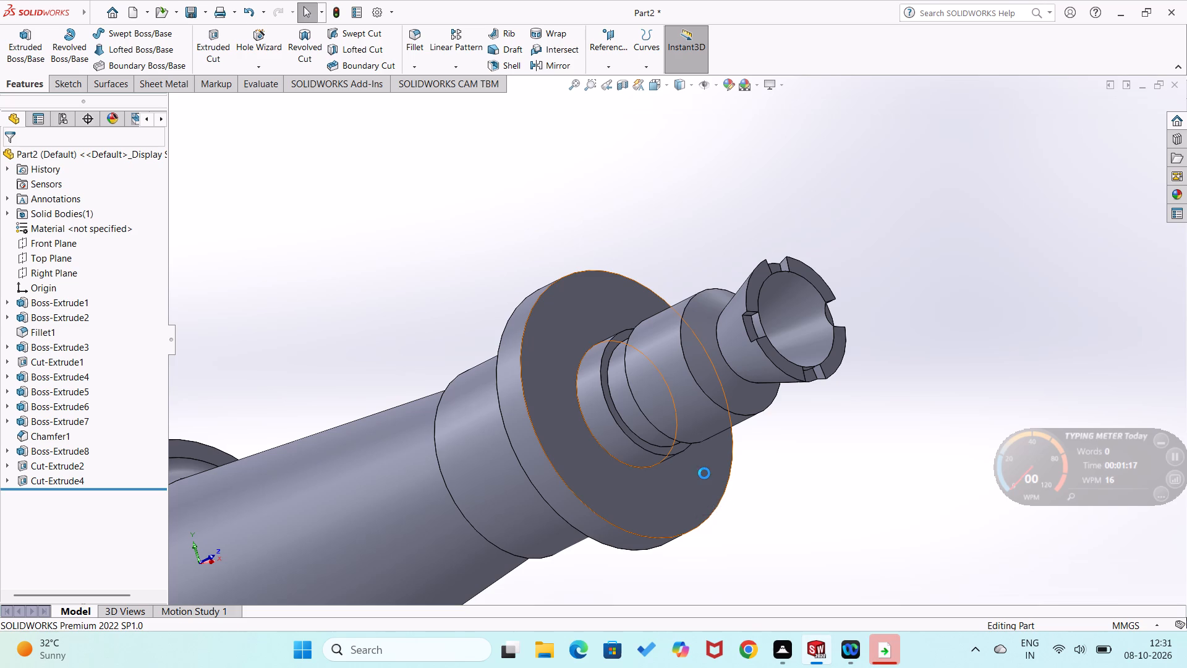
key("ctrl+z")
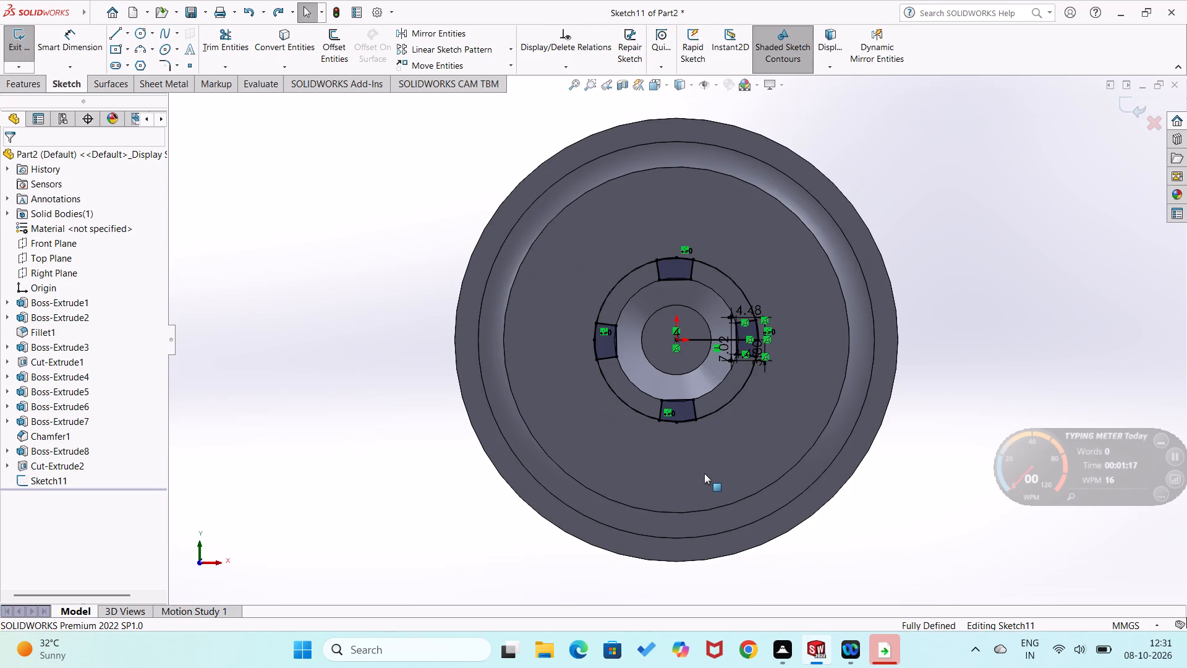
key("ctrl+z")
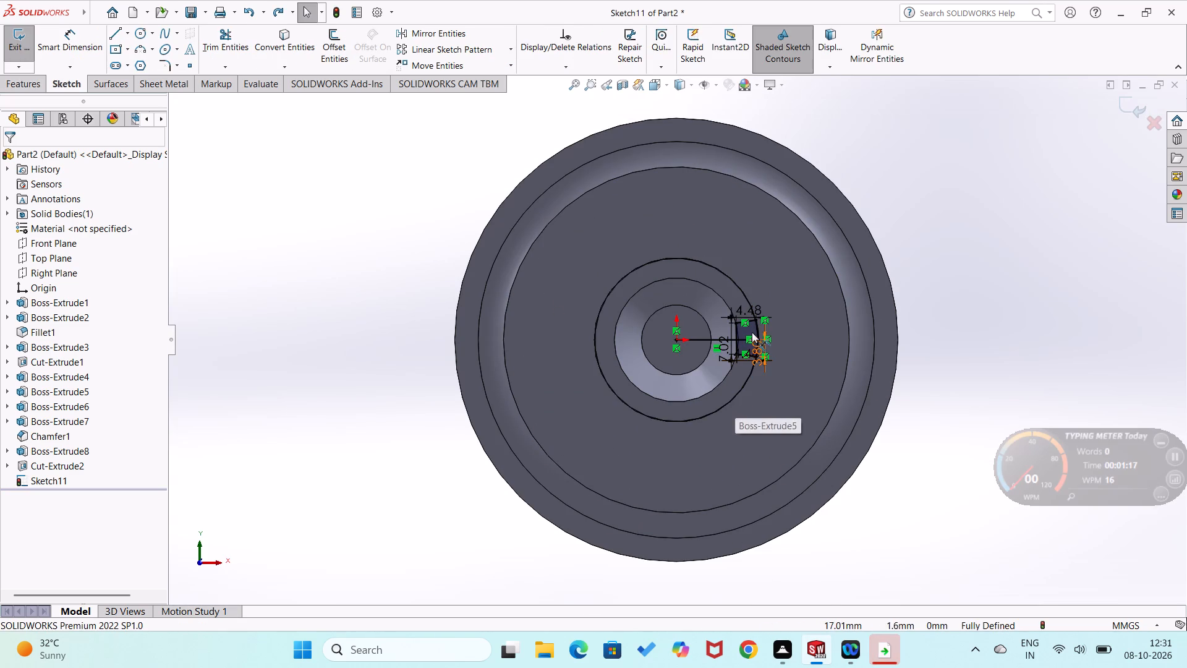
Create a circular sketch pattern of the closed rim profile about the origin, with 4 equally spaced instances over 360°.
scroll(747, 358, "down", 4)
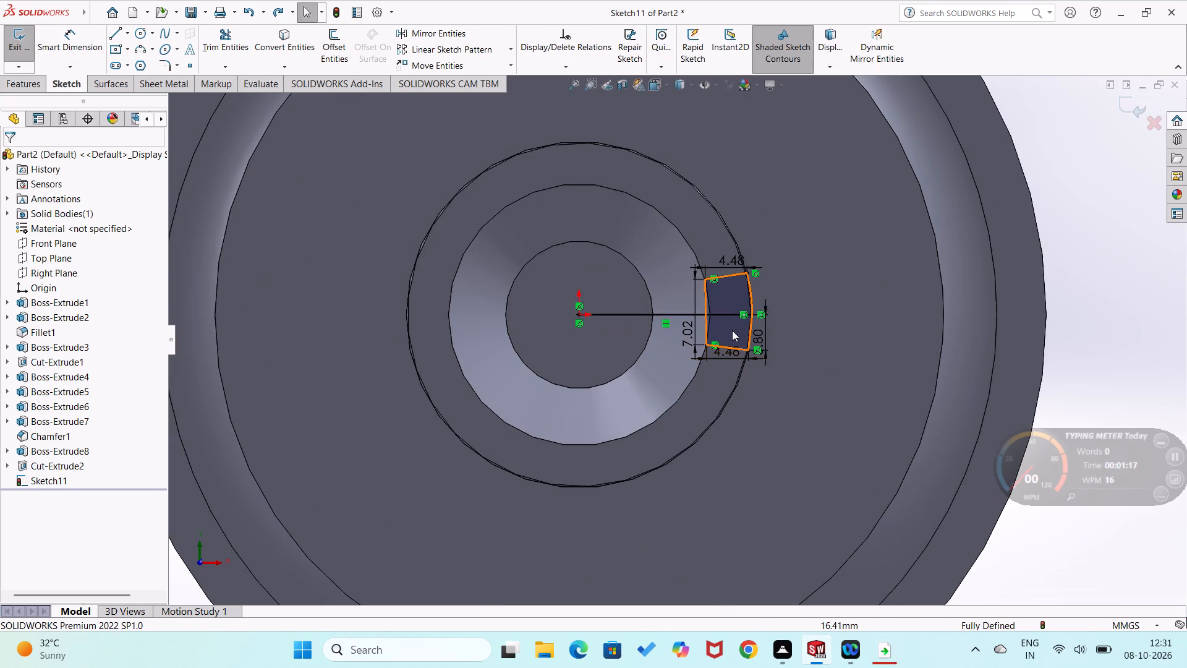
left_click(732, 330)
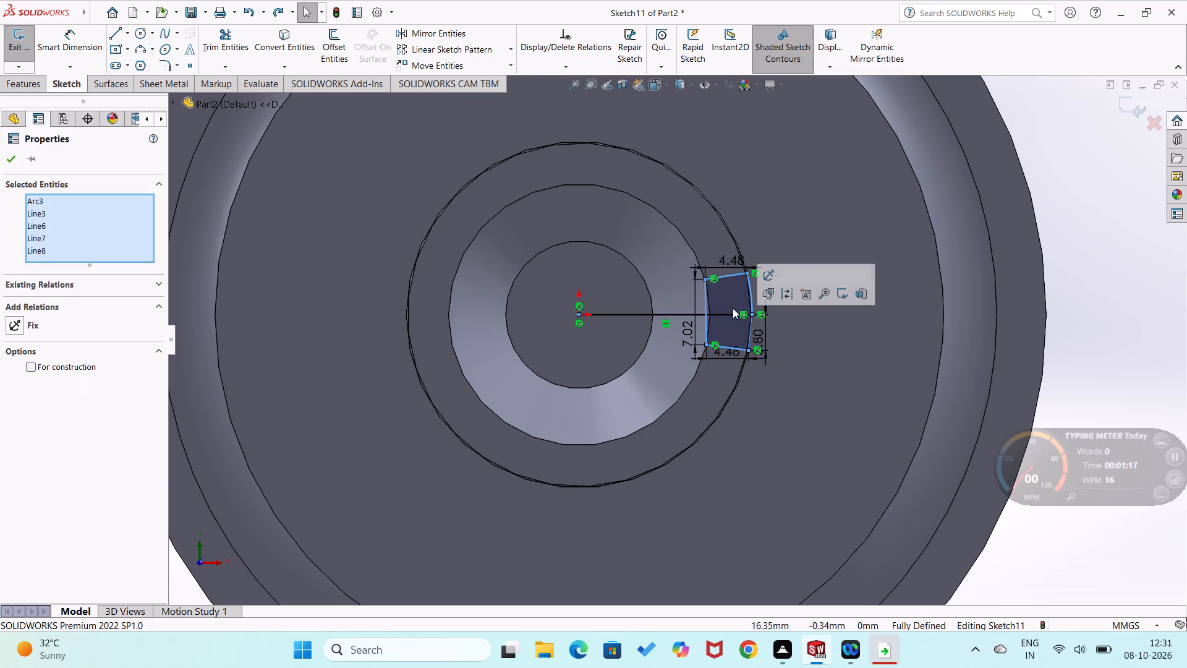
left_click(509, 52)
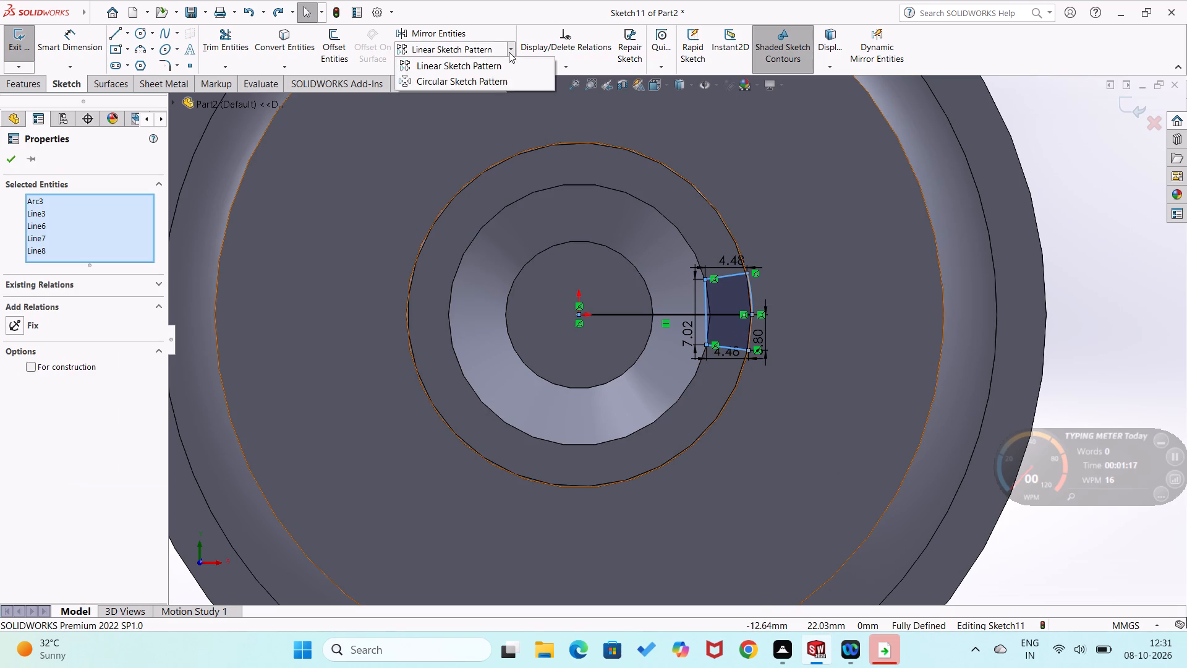
left_click(511, 86)
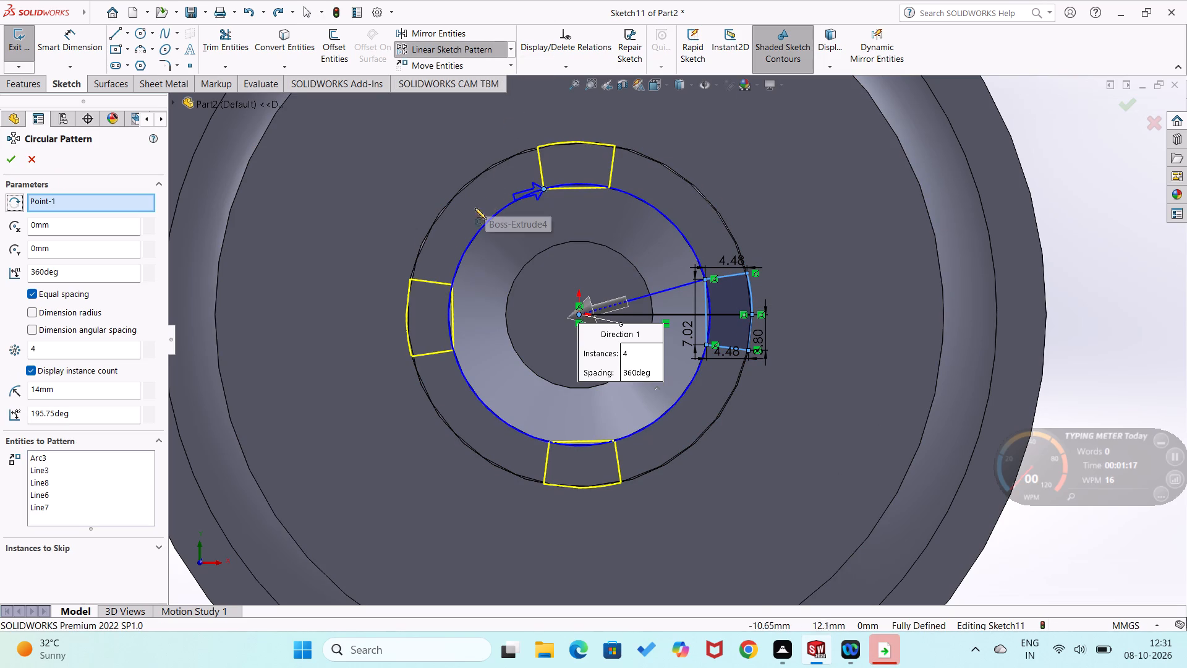
left_click(19, 142)
left_click(10, 153)
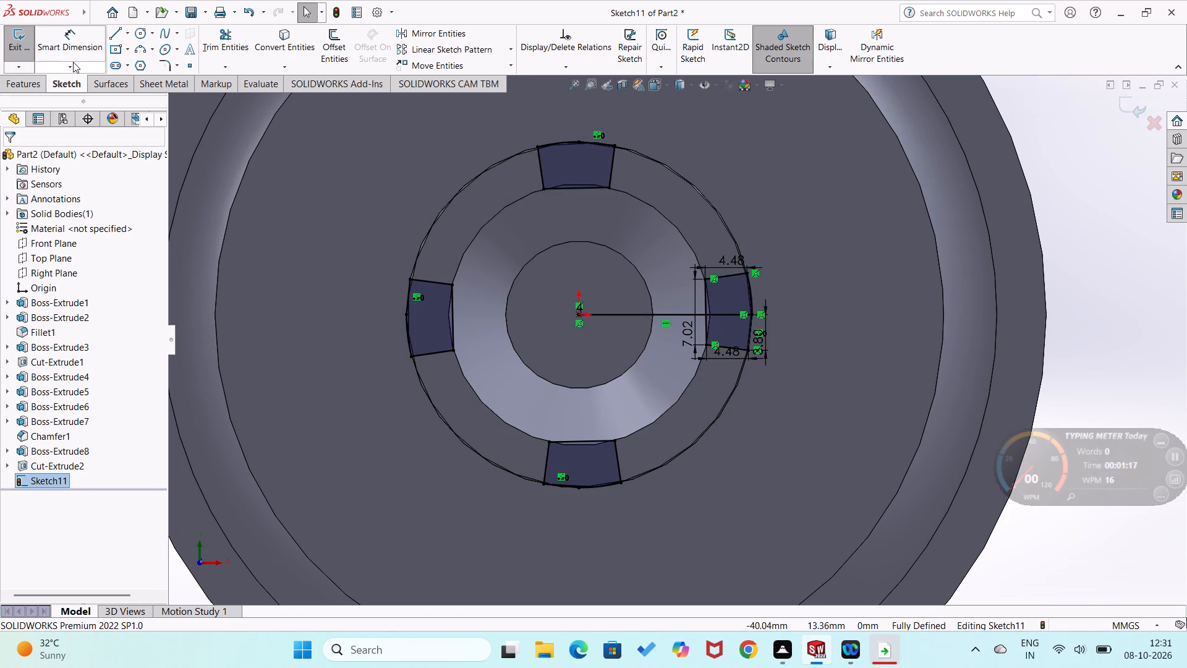
Cut-extrude the regions of all four patterned rim profiles, including the slivers along the inner line, to a blind depth of 5 mm.
left_click(29, 92)
left_click(212, 36)
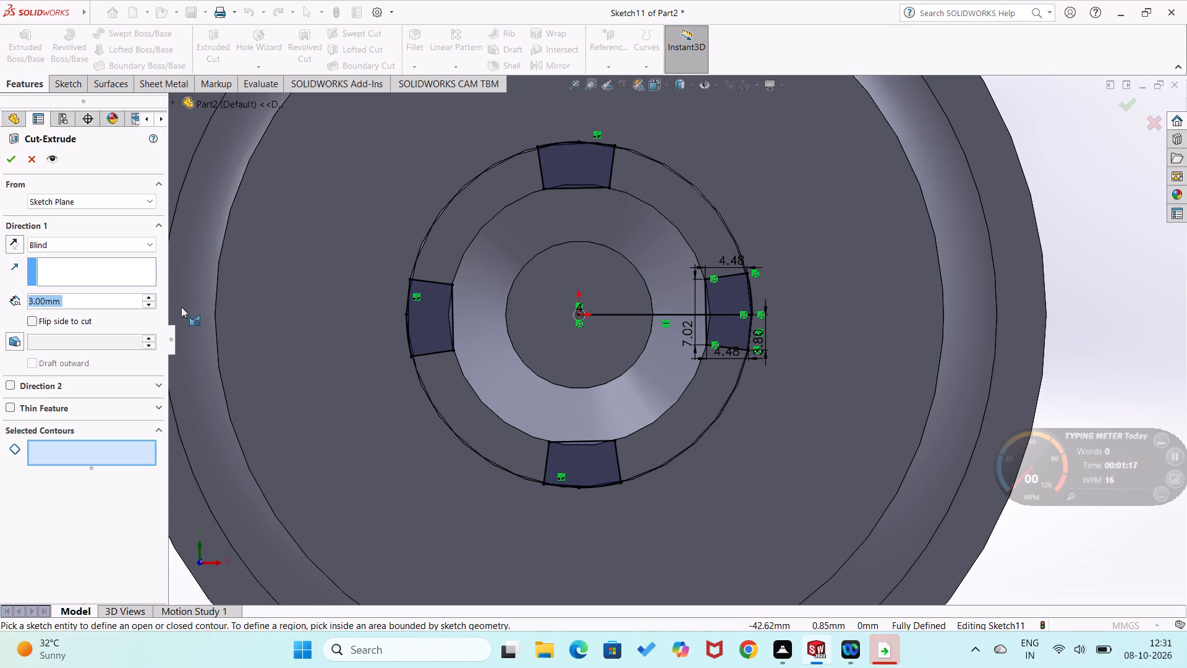
key("5")
key("Return")
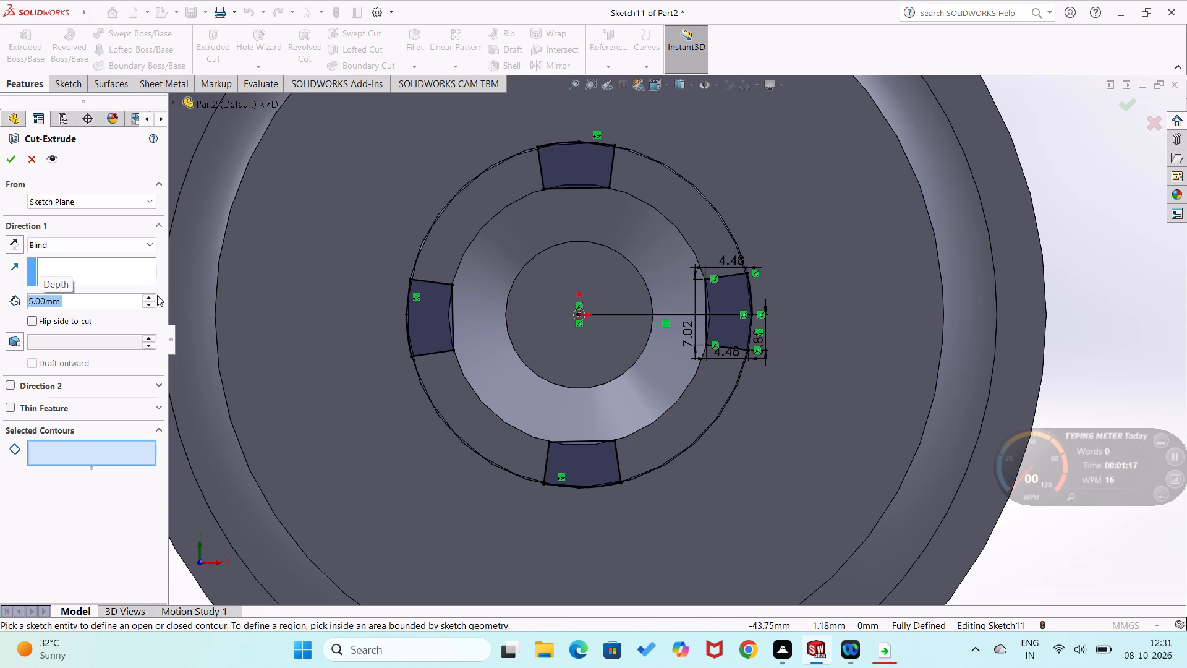
left_click(717, 334)
left_click(724, 303)
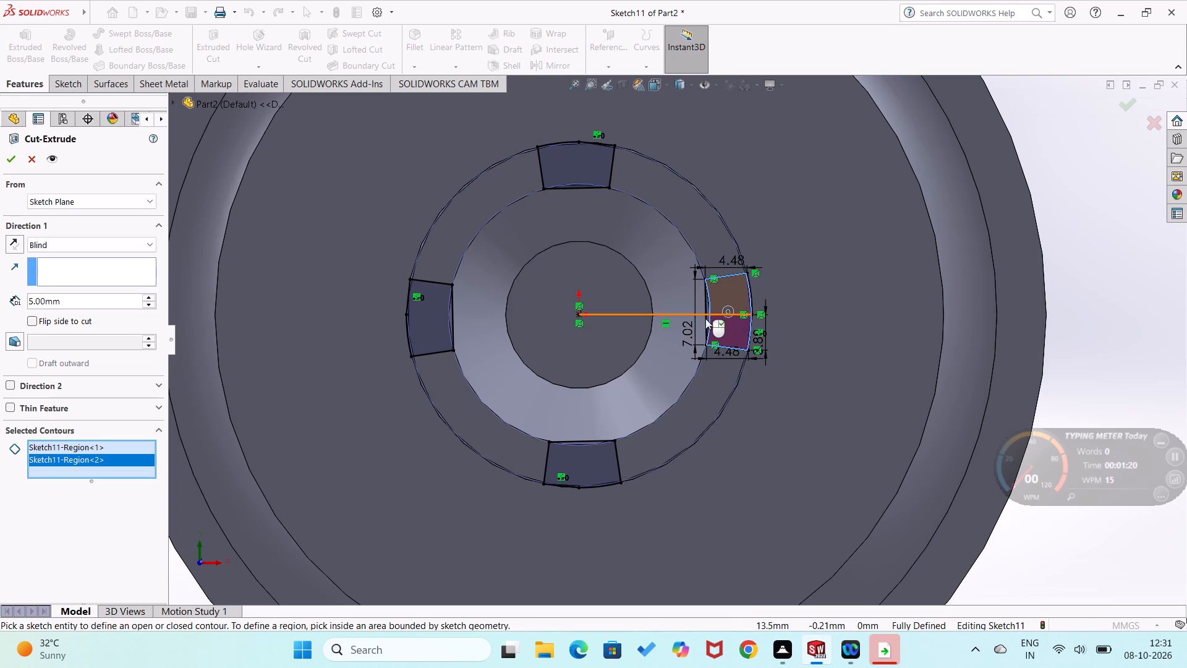
scroll(712, 315, "down", 6)
left_click(674, 356)
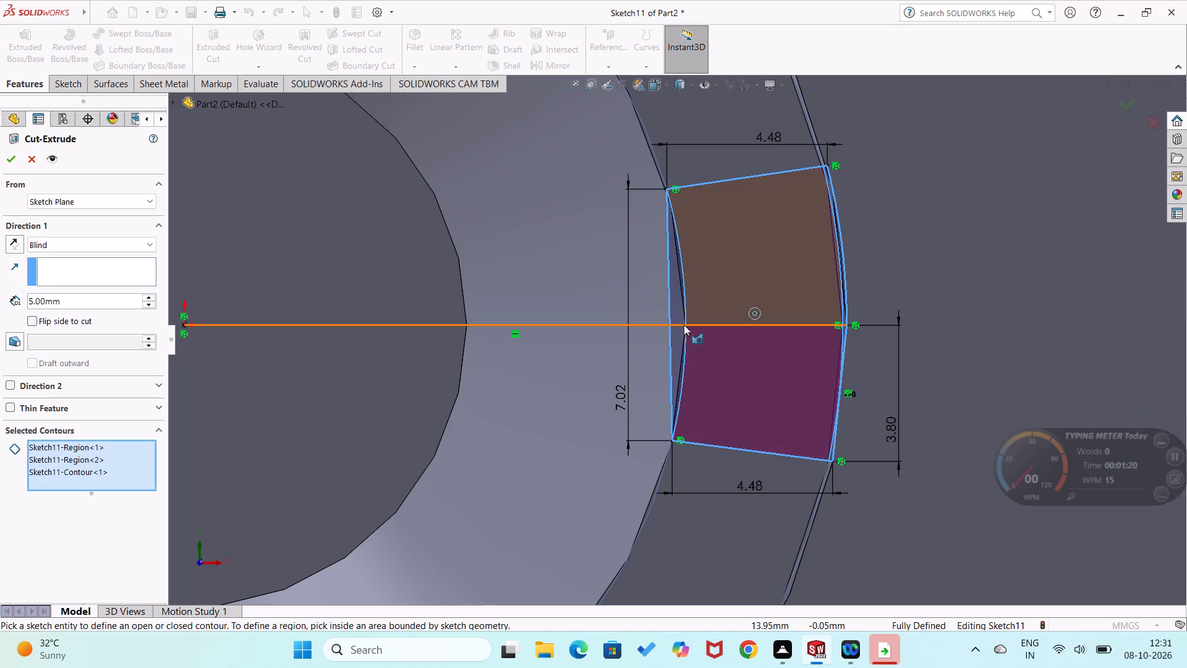
left_click(681, 309)
middle_click_drag(616, 450, 655, 487)
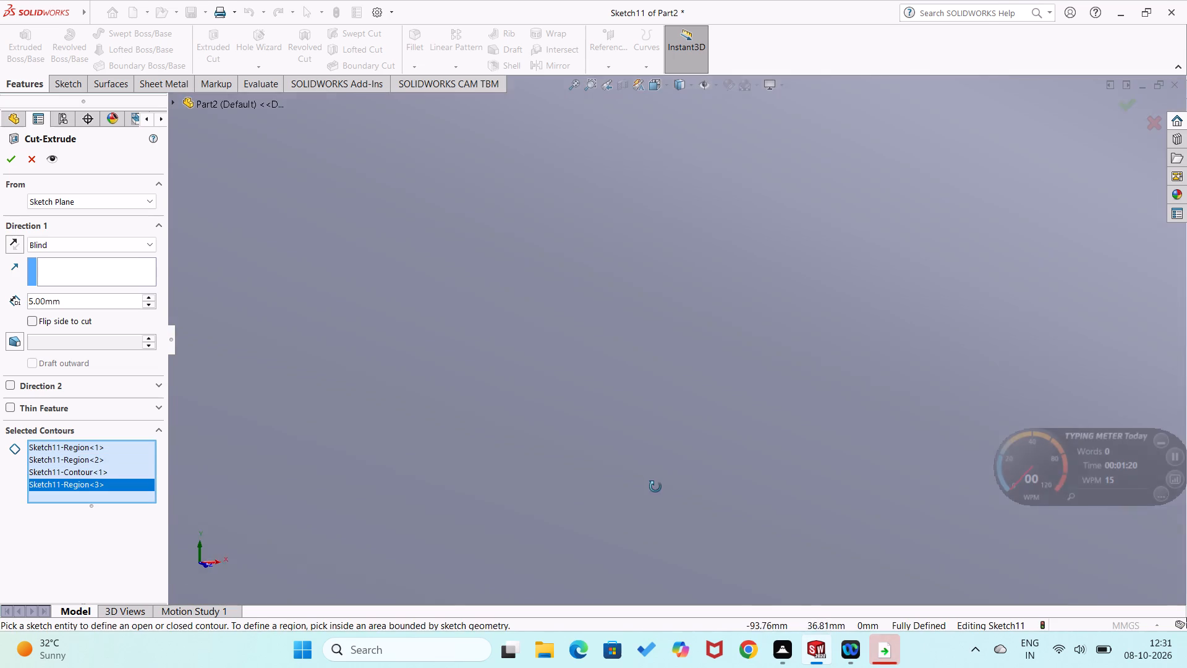
middle_click_drag(655, 487, 667, 497)
scroll(666, 470, "up", 12)
scroll(743, 430, "up", 4)
middle_click_drag(770, 408, 695, 358)
scroll(733, 368, "down", 8)
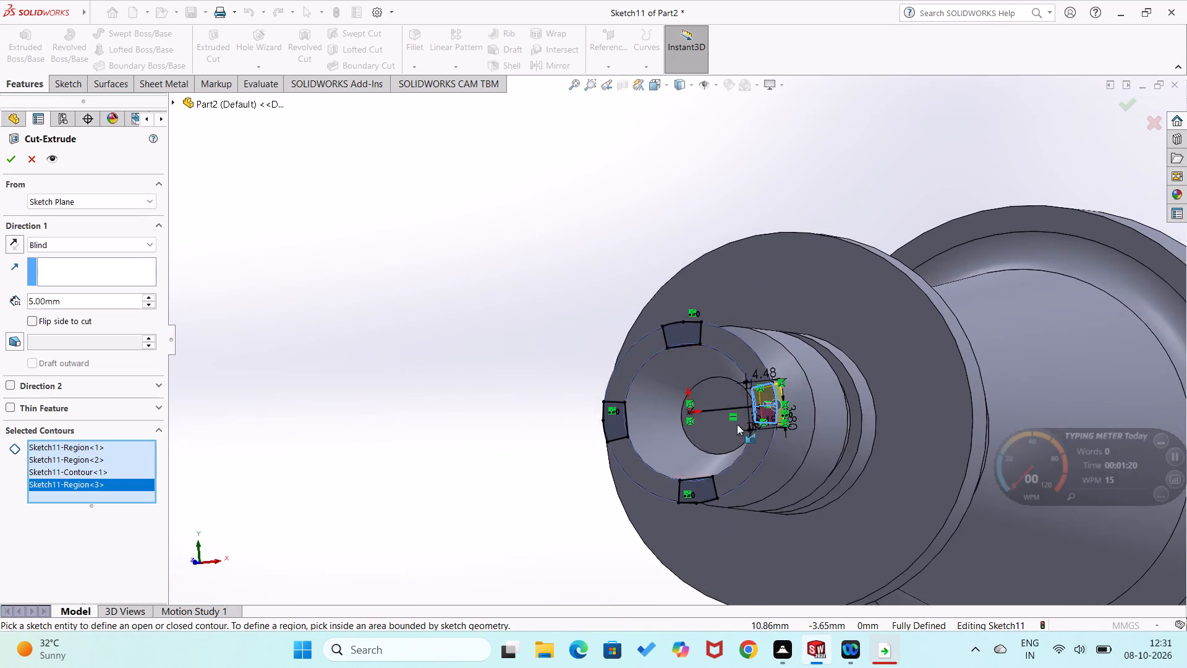
scroll(737, 424, "down", 1)
left_click(653, 541)
scroll(621, 516, "down", 6)
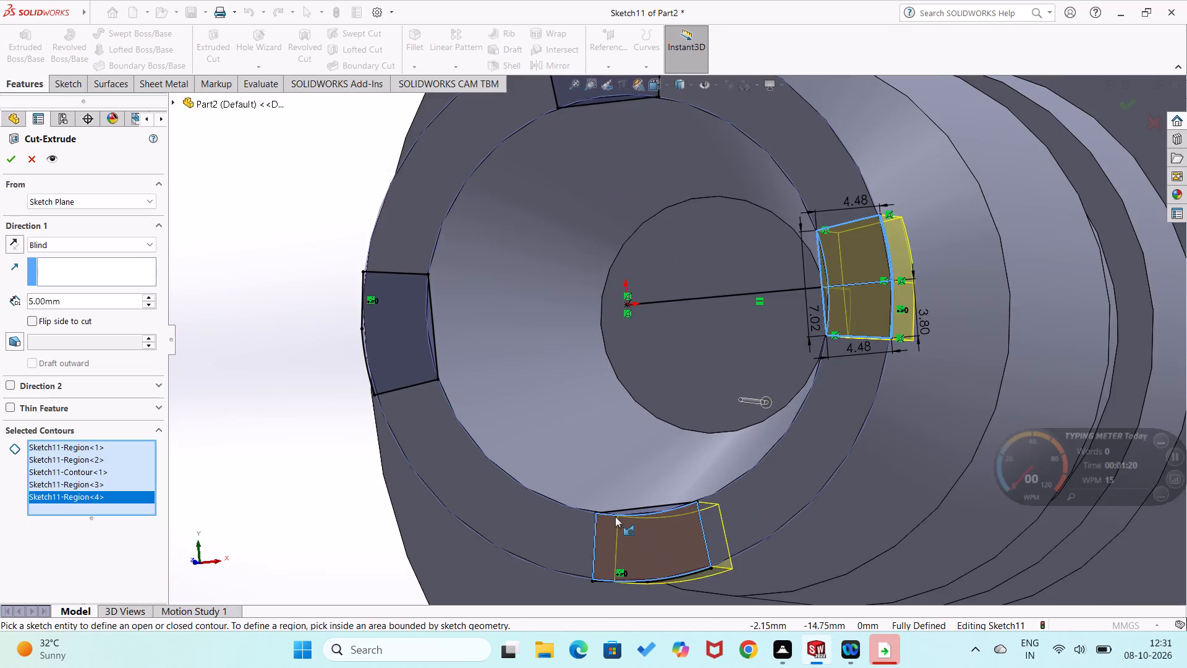
left_click(671, 468)
scroll(647, 466, "up", 4)
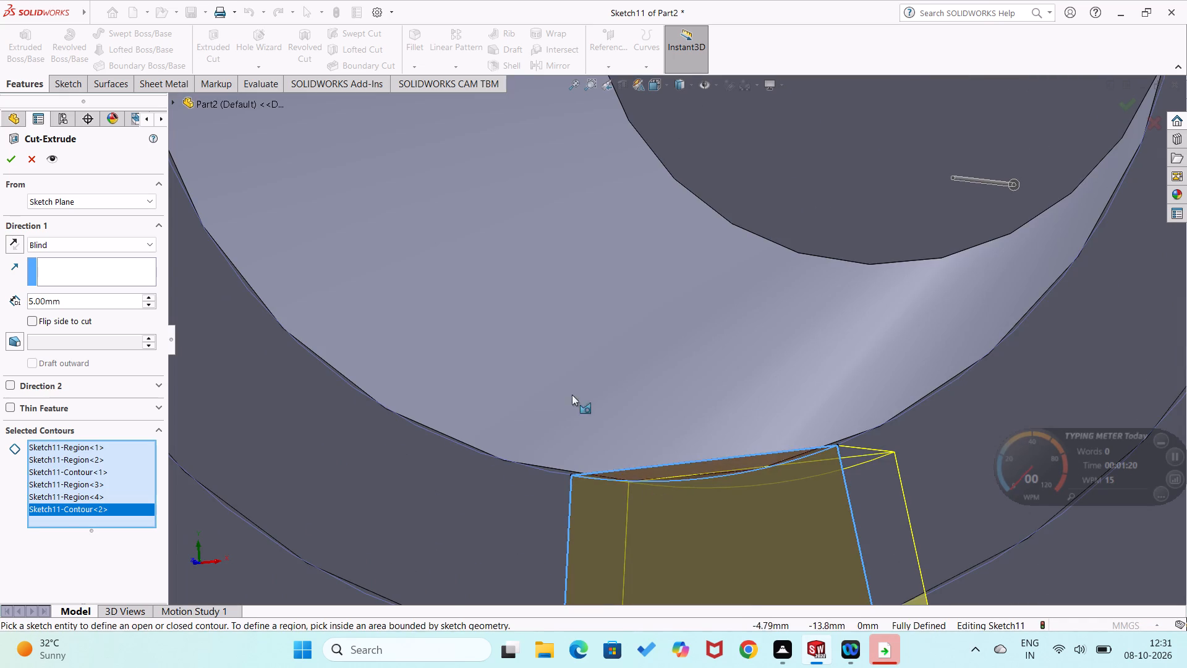
scroll(439, 333, "up", 4)
scroll(545, 273, "down", 5)
left_click(573, 274)
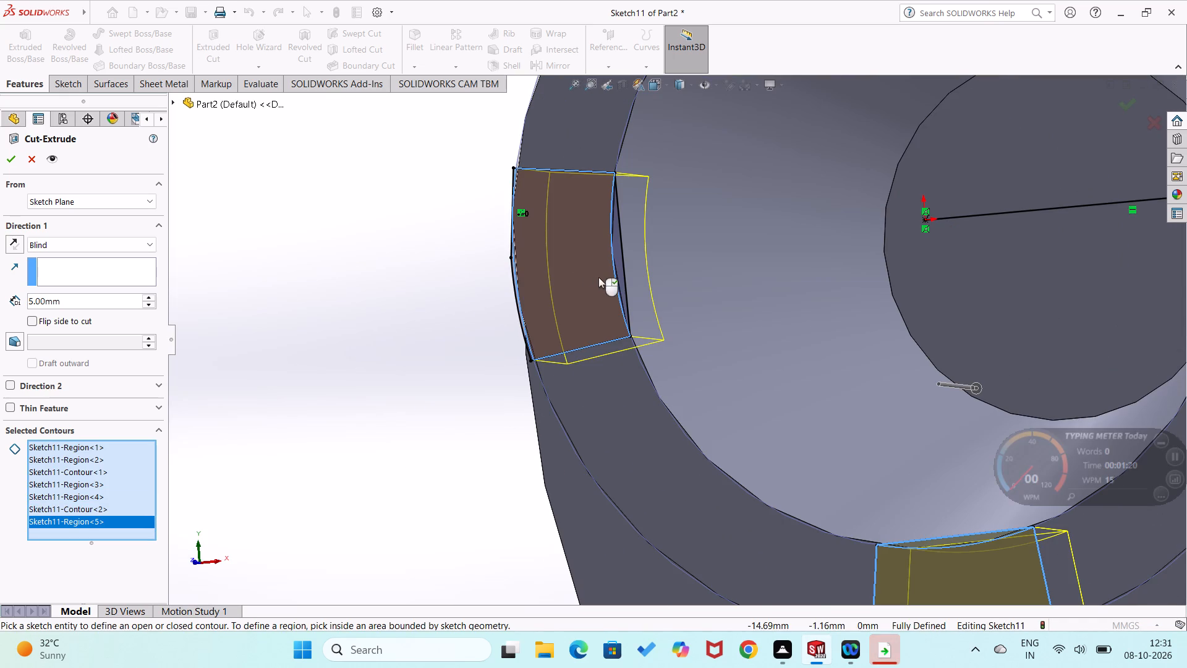
left_click(621, 277)
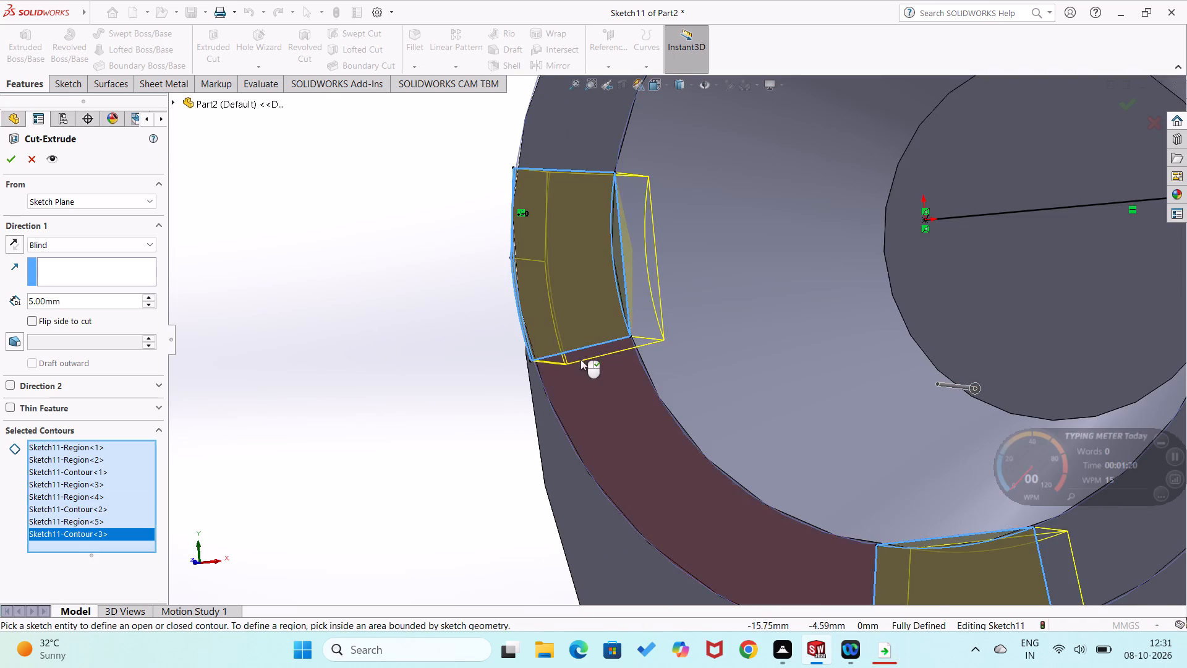
scroll(581, 359, "up", 4)
scroll(794, 173, "up", 4)
scroll(723, 249, "down", 10)
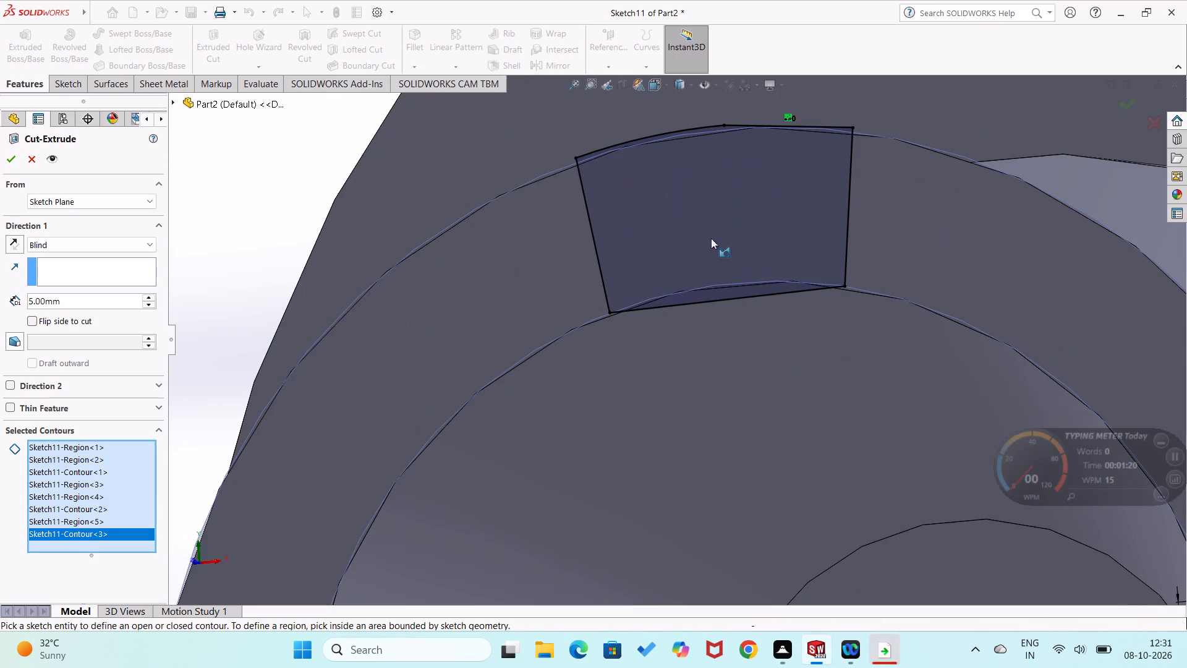
left_click(705, 295)
left_click(707, 254)
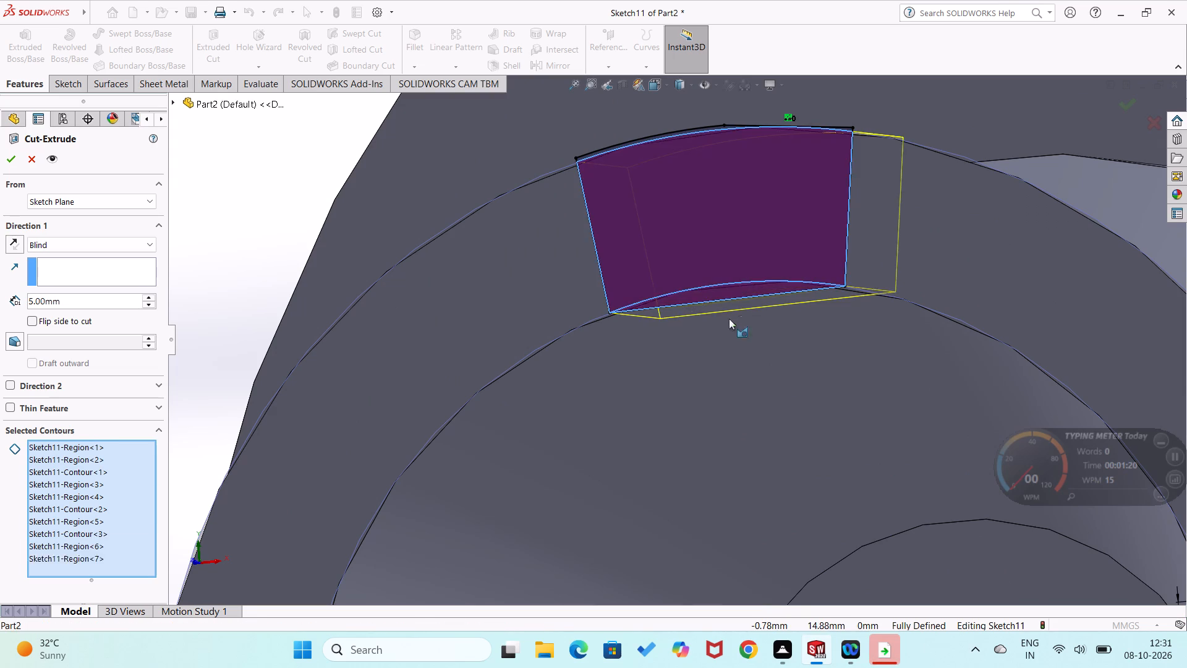
scroll(729, 320, "up", 4)
middle_click_drag(775, 422, 851, 443)
scroll(851, 442, "up", 2)
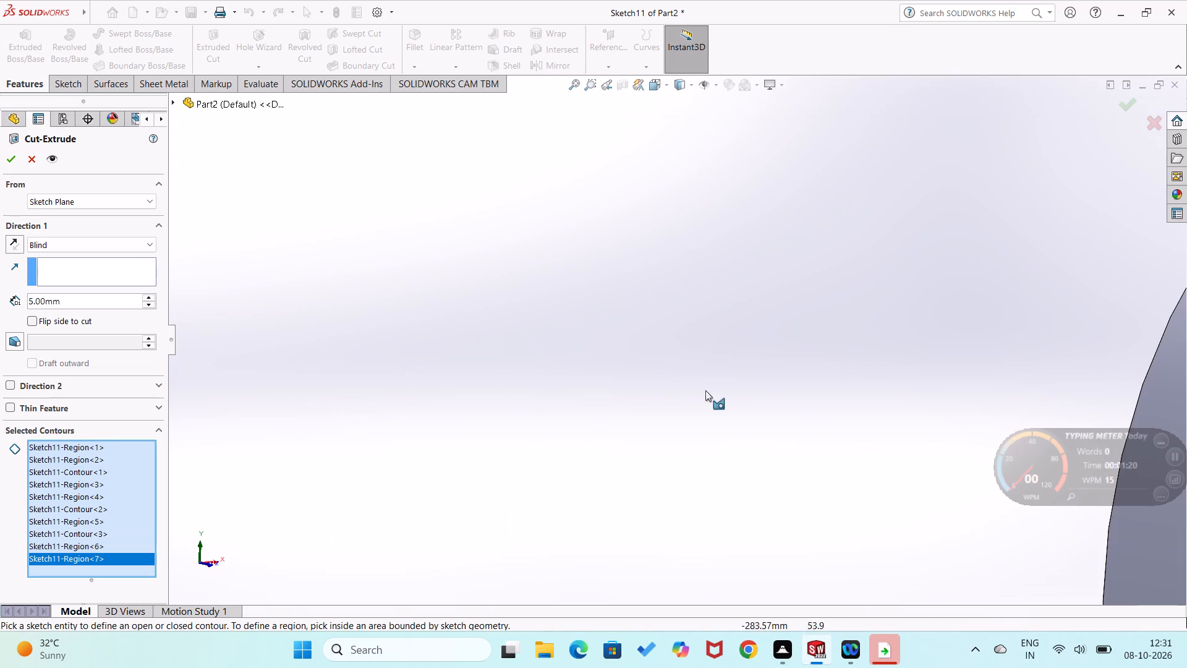
left_click(11, 159)
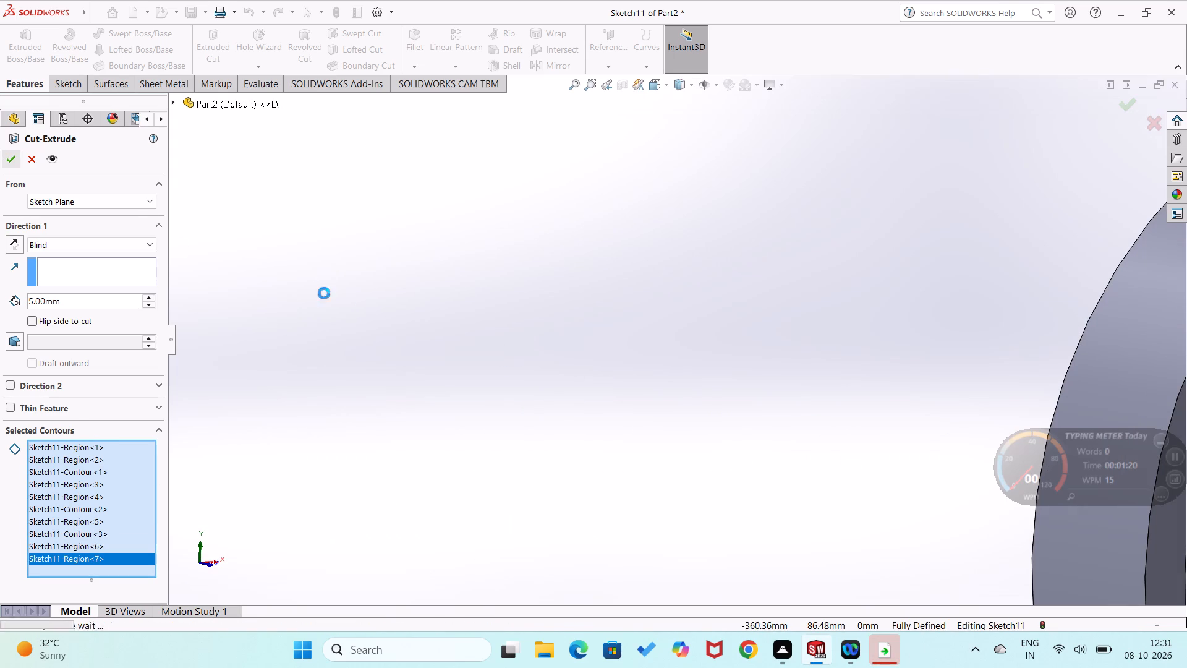
Examine the deeper rim notches on the flared tip and the stepped shaft from several angles.
scroll(488, 370, "up", 13)
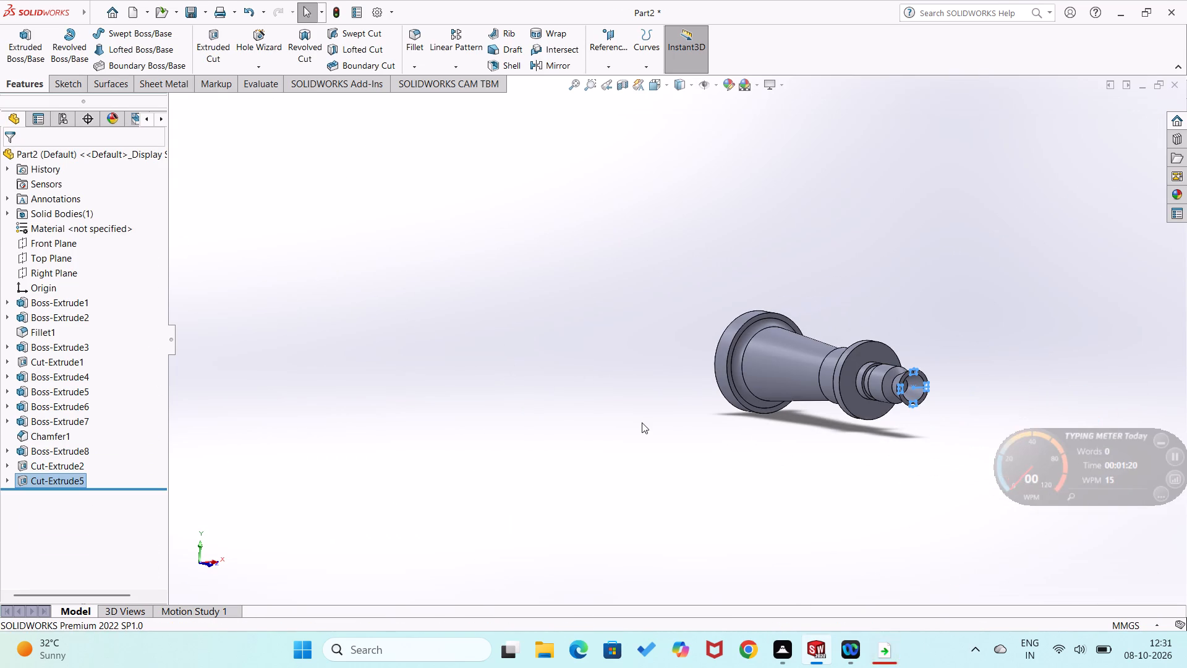
left_click(644, 422)
scroll(857, 367, "down", 5)
middle_click_drag(960, 474, 921, 439)
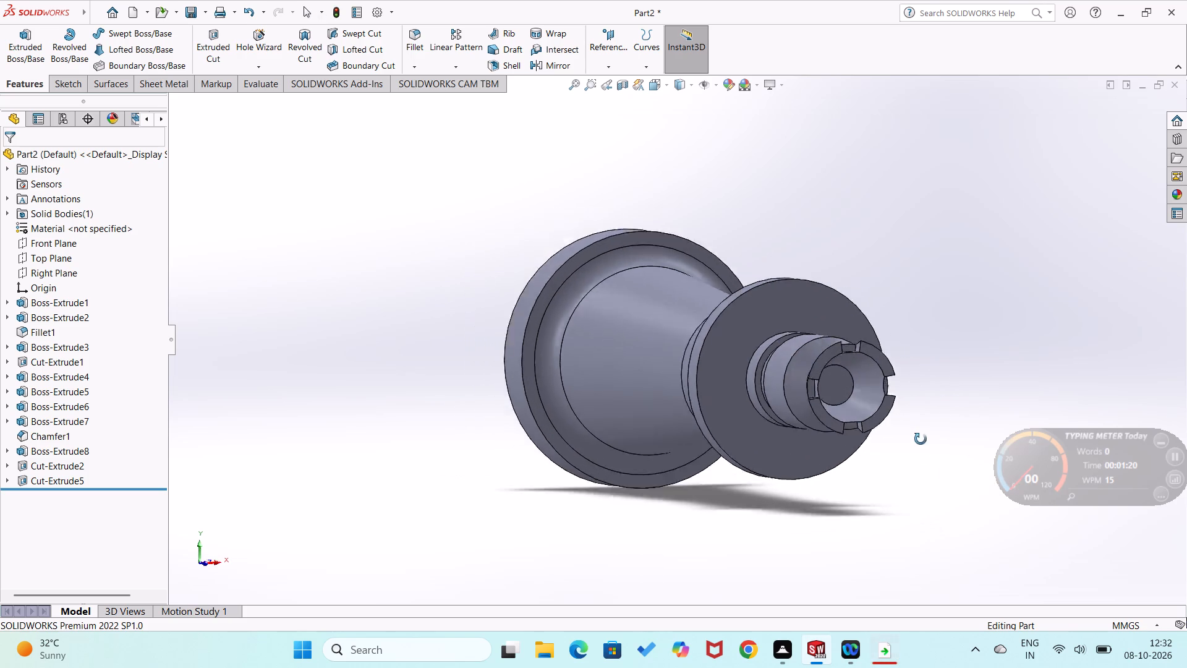
middle_click_drag(921, 439, 968, 353)
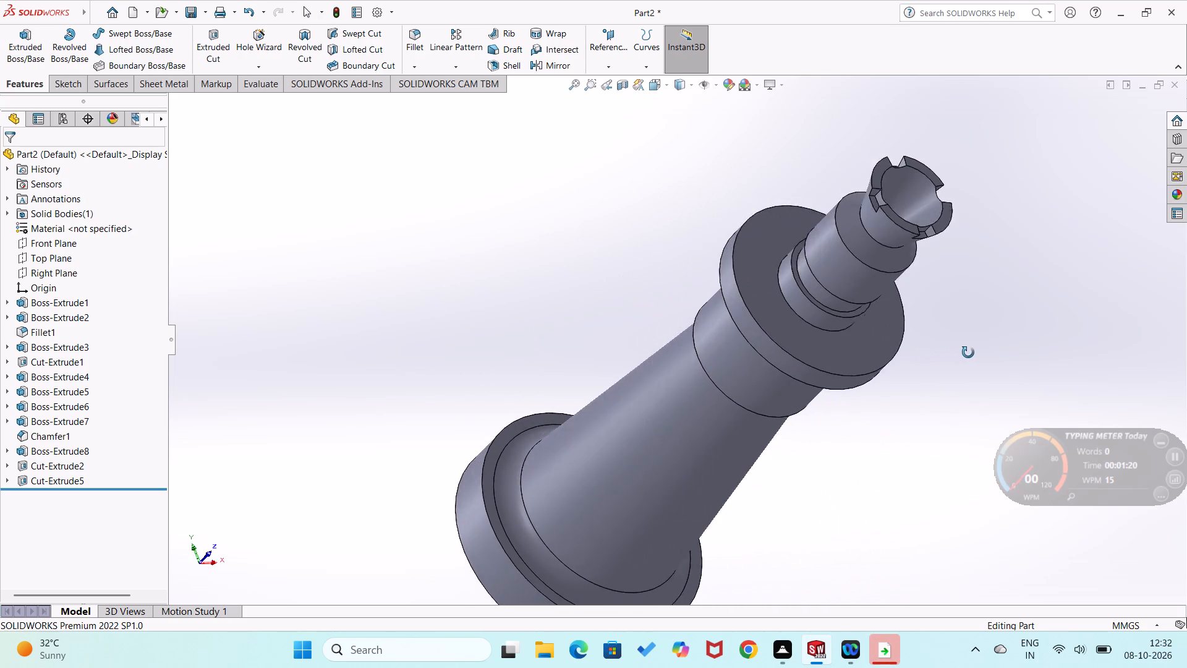
middle_click_drag(968, 353, 876, 270)
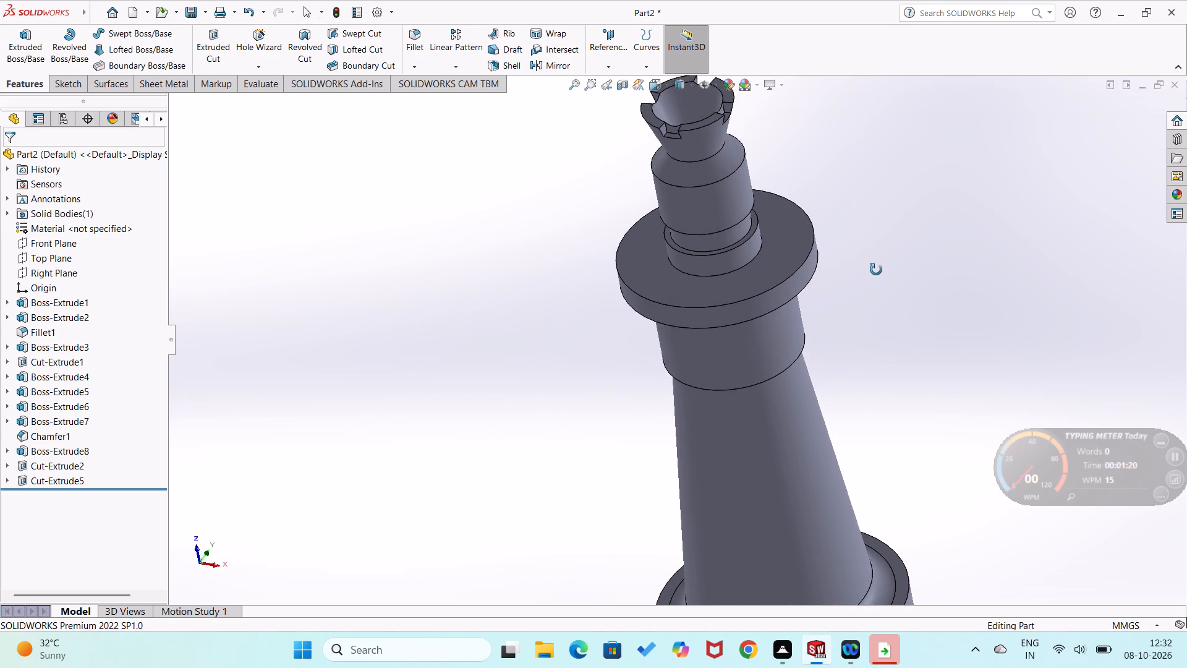
middle_click_drag(876, 270, 885, 207)
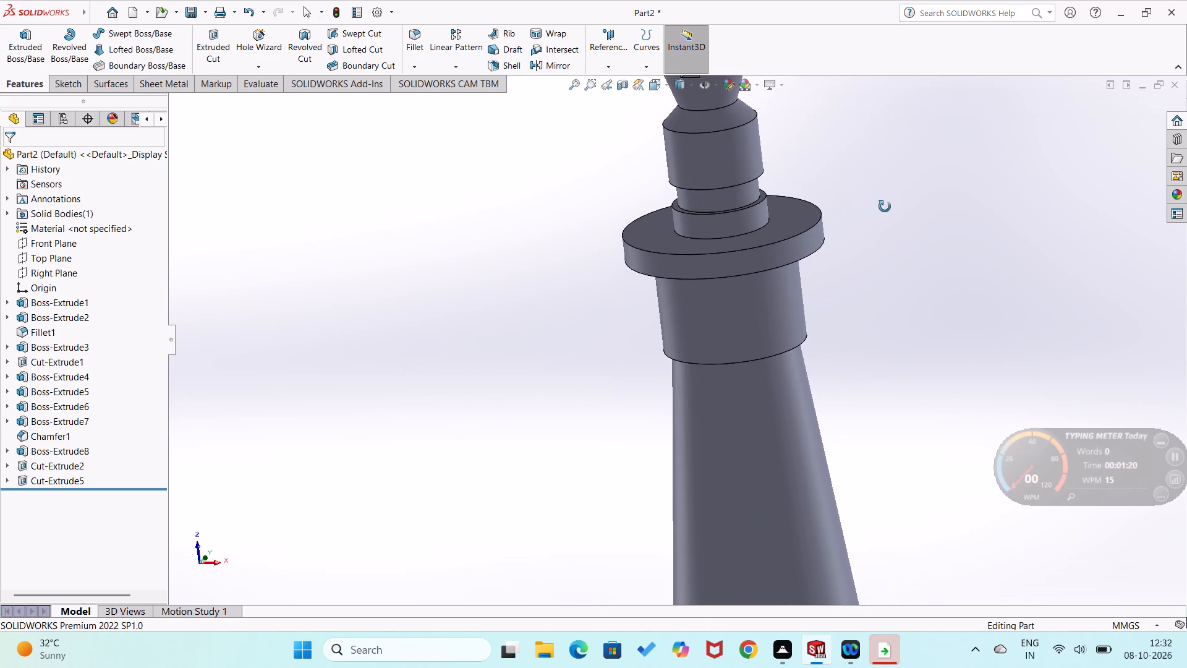
middle_click_drag(885, 207, 885, 203)
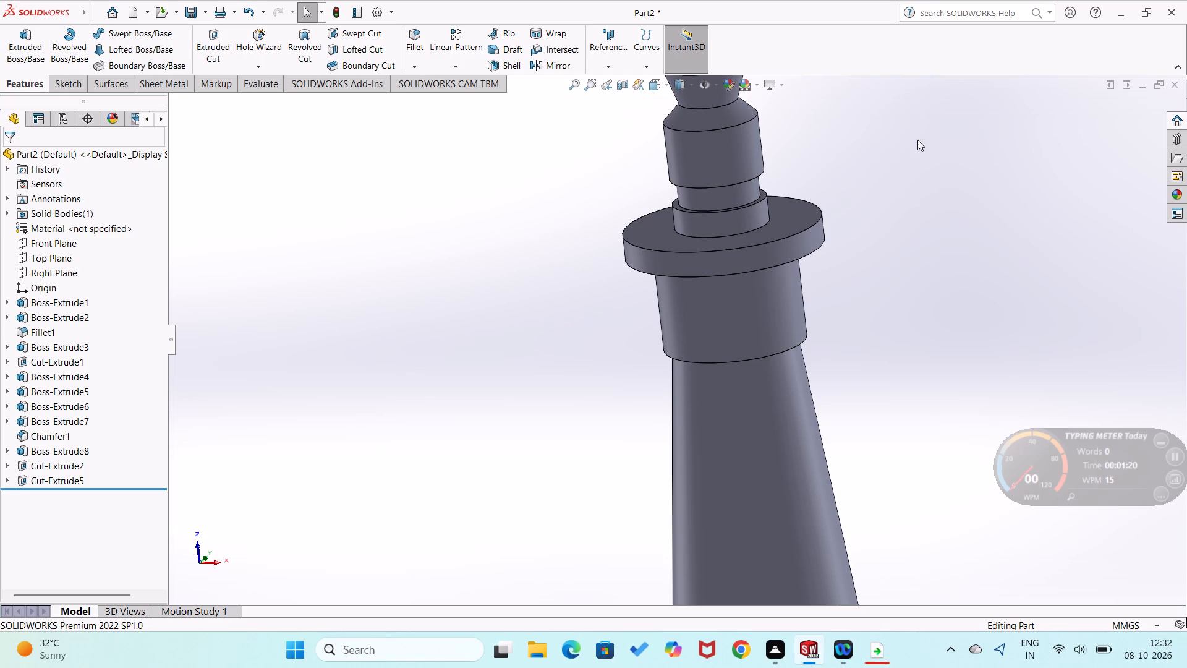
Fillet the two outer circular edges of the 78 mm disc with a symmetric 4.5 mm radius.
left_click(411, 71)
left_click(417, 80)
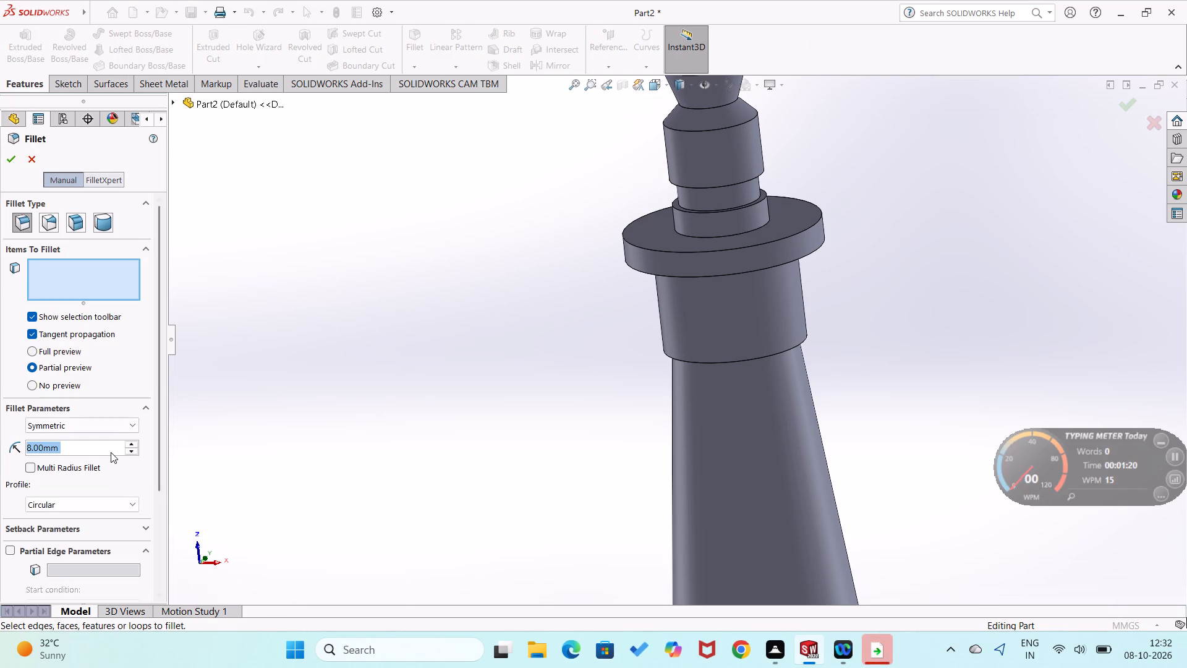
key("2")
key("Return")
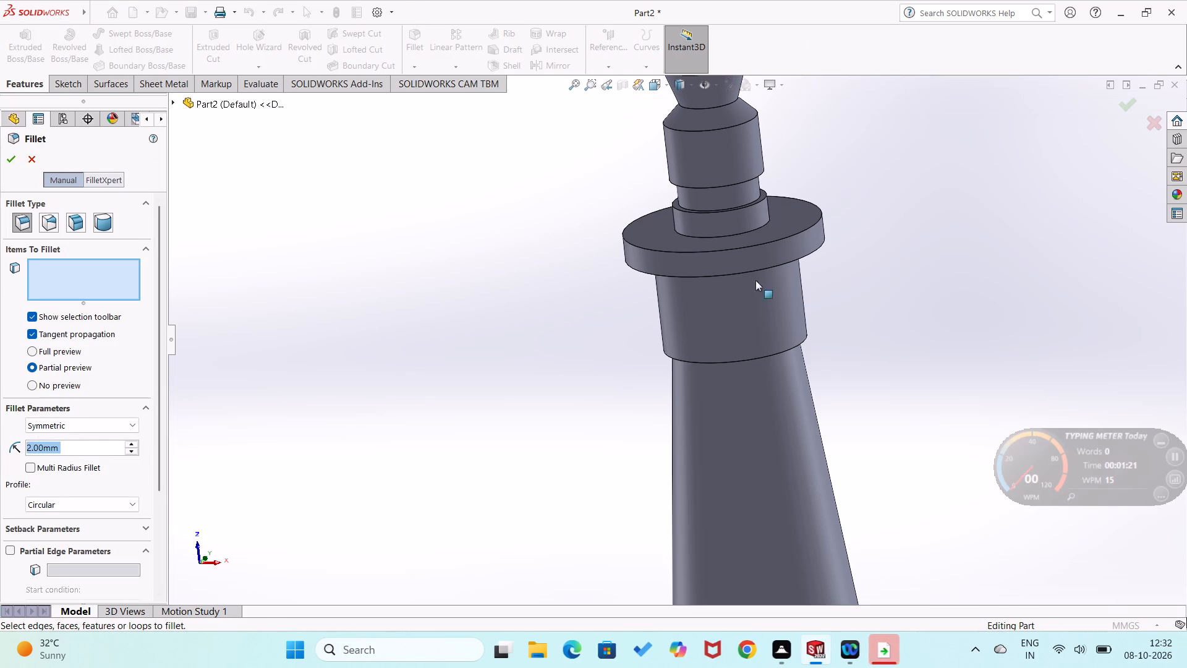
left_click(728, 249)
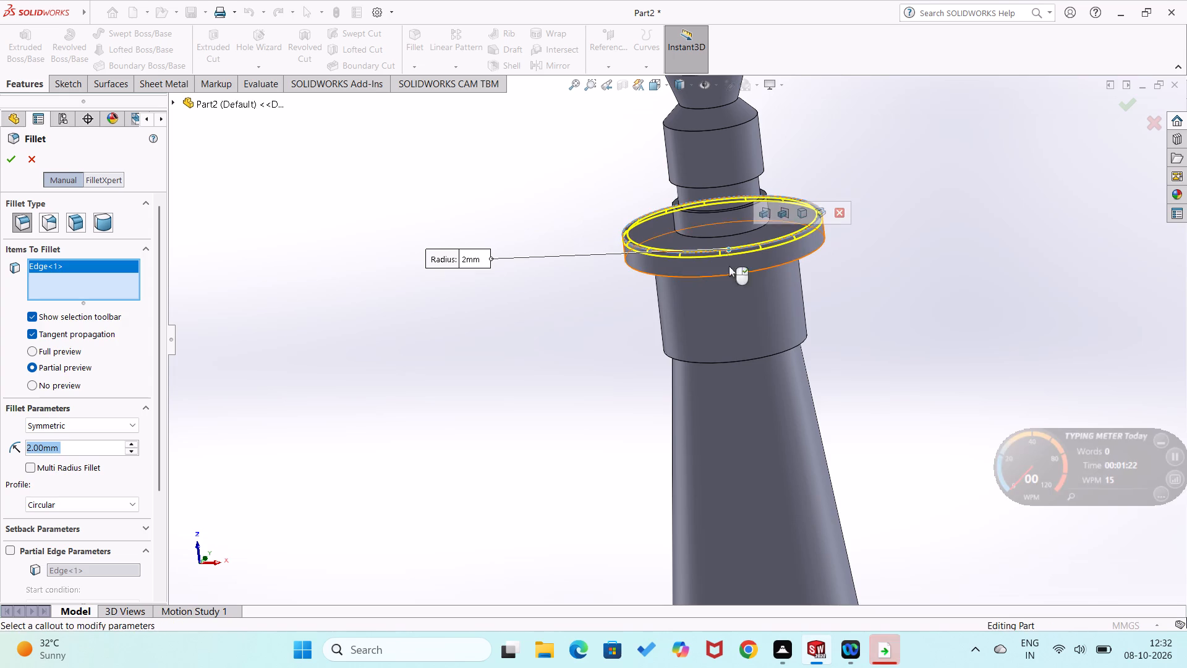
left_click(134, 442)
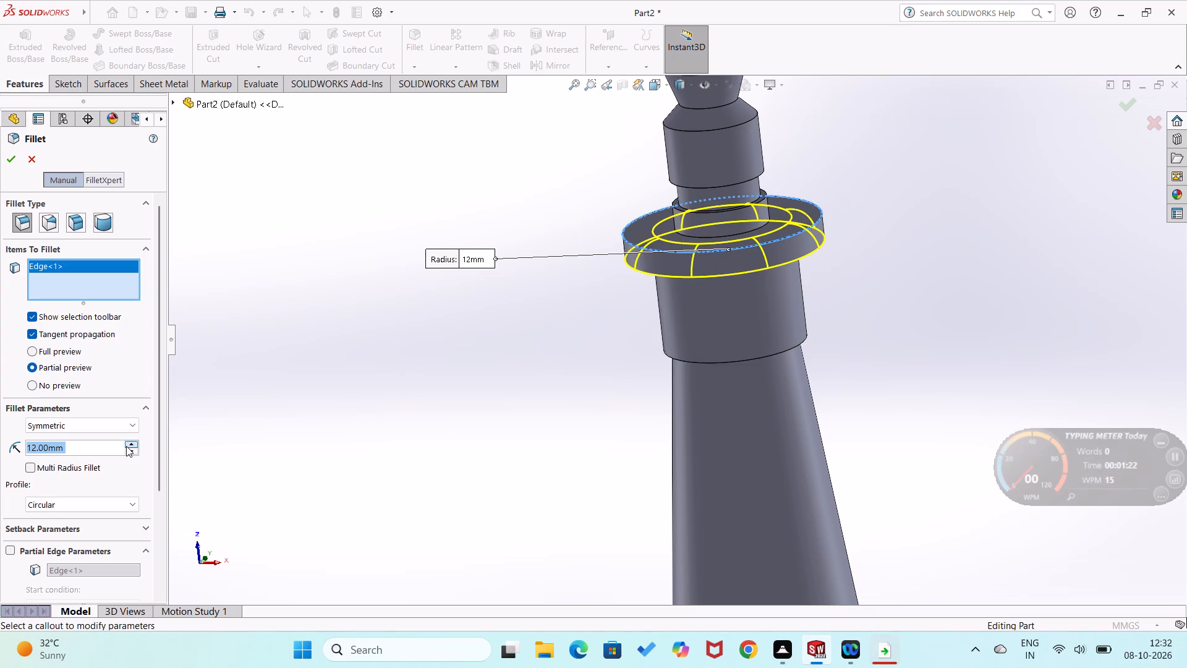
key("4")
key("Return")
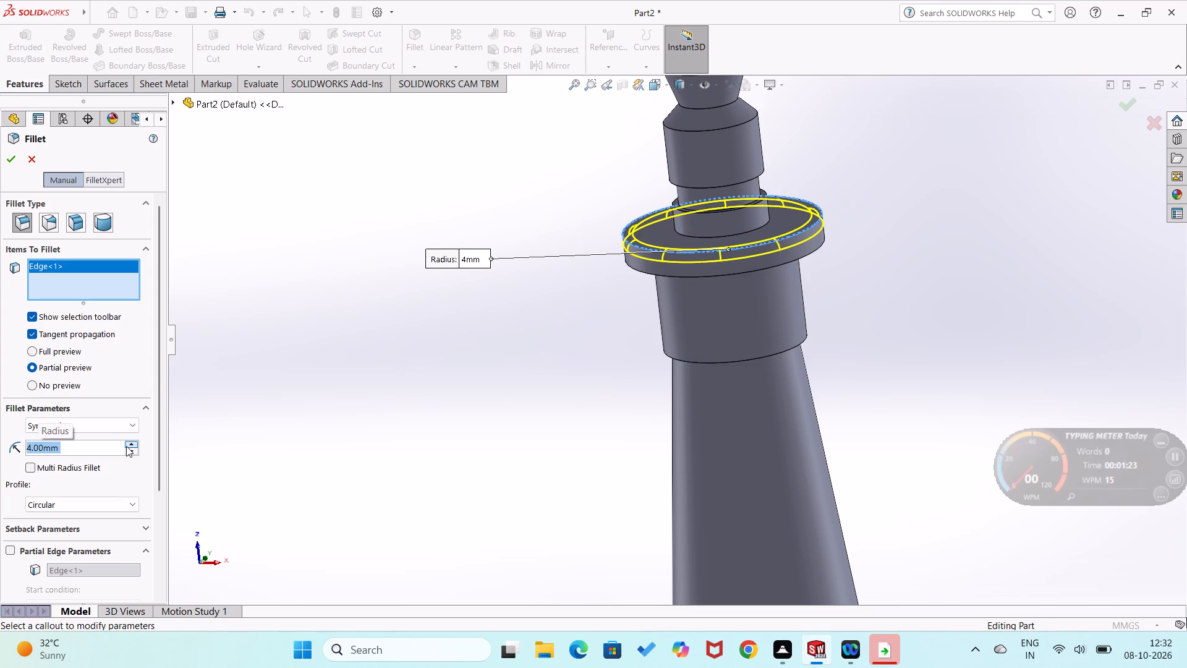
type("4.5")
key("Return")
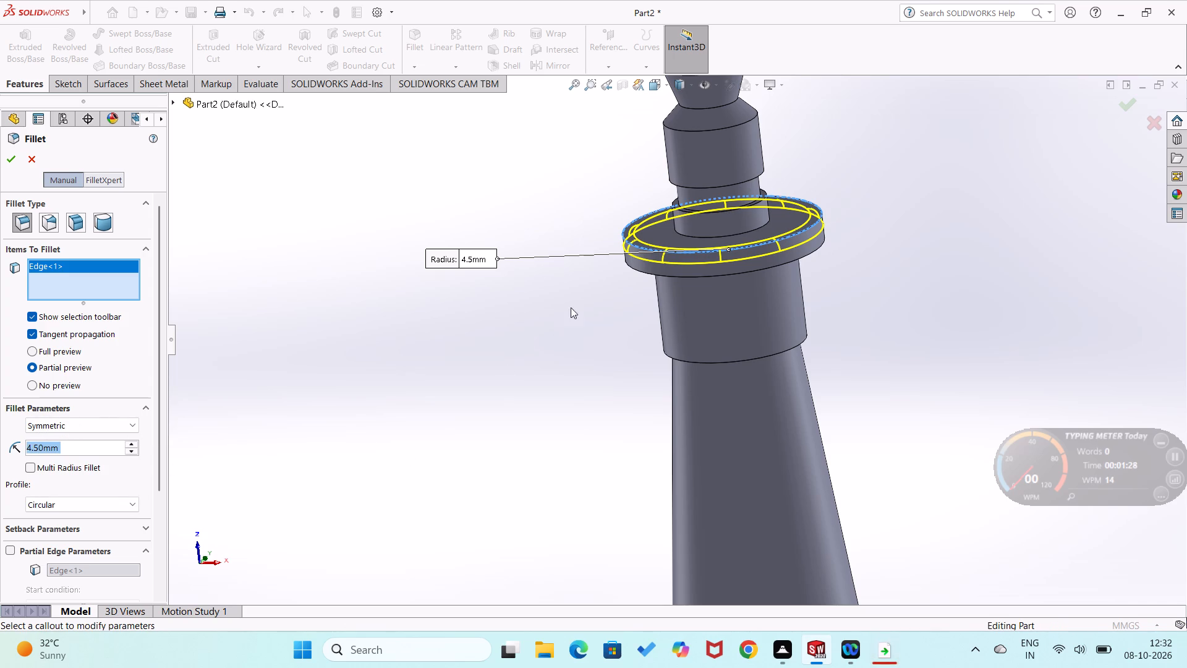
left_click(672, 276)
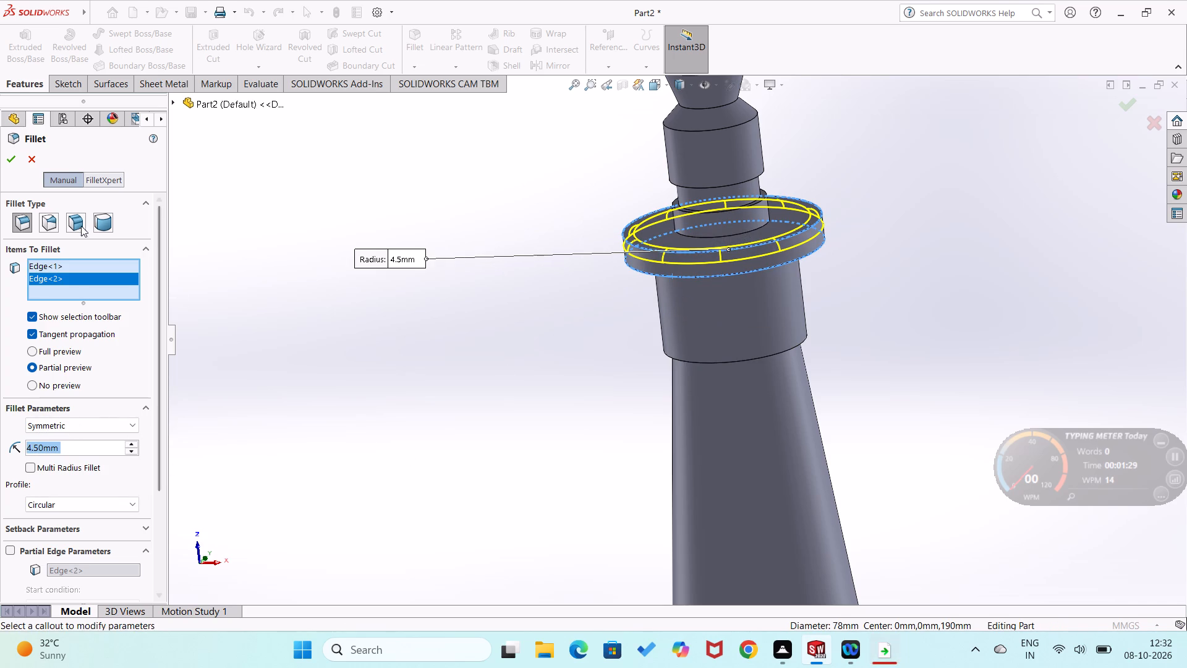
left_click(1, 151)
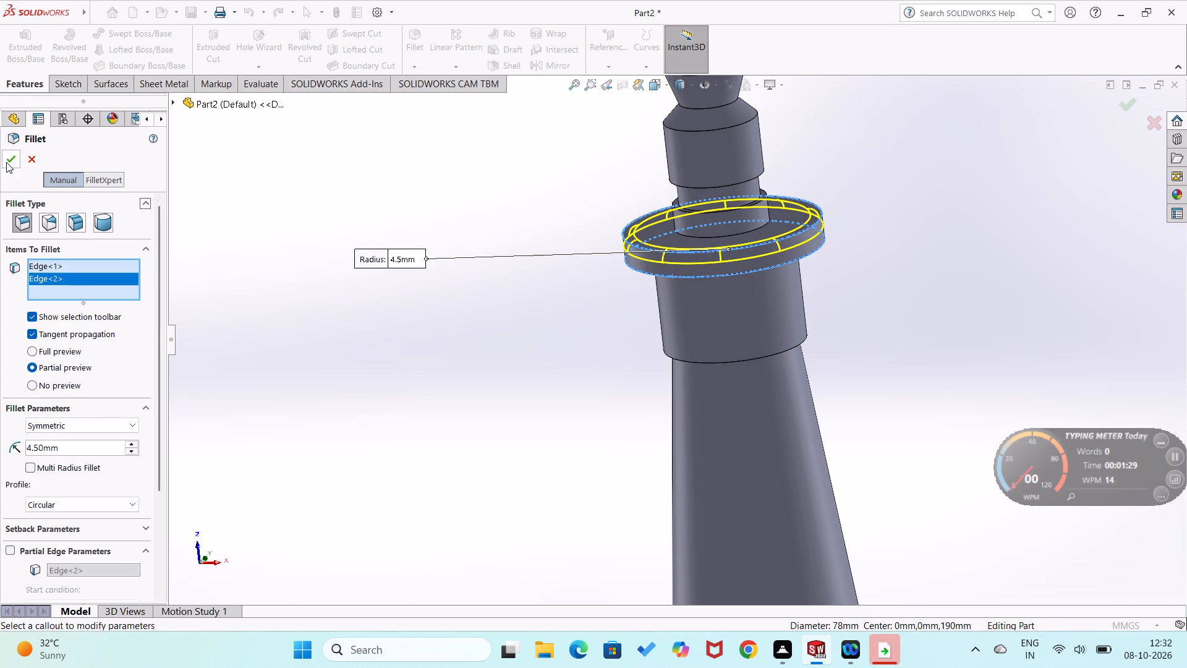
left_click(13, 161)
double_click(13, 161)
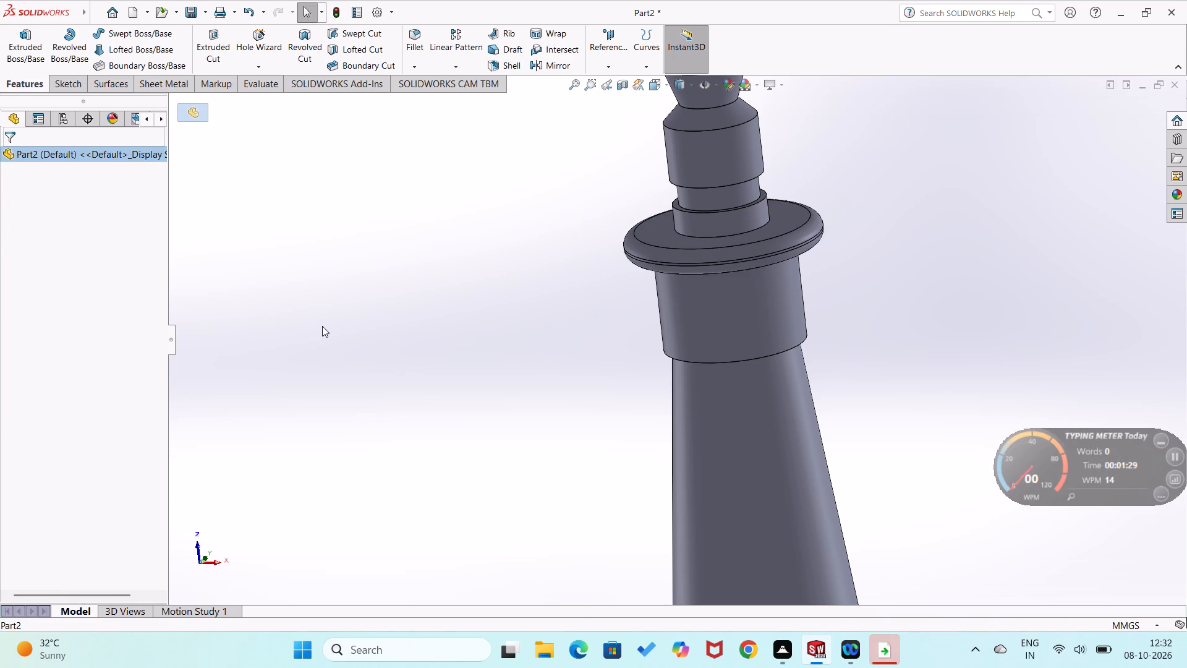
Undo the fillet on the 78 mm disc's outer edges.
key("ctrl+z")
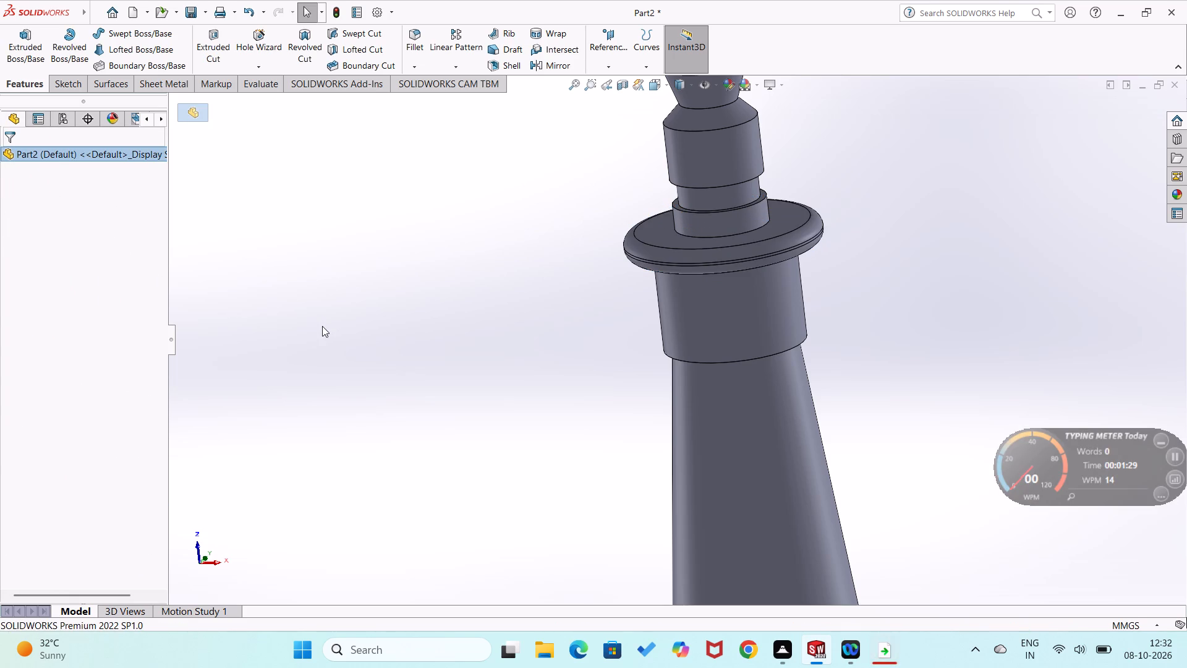
Fillet the upper and lower outer circular edges of the 78 mm disc with a symmetric 5 mm radius.
left_click(409, 69)
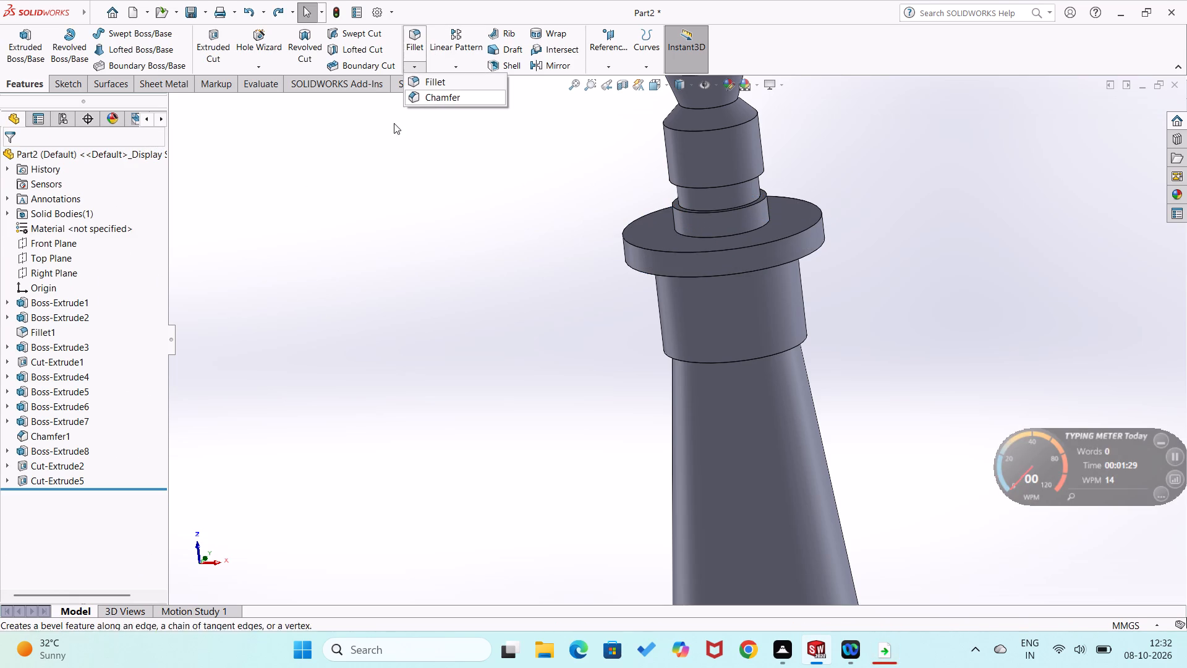
left_click(441, 82)
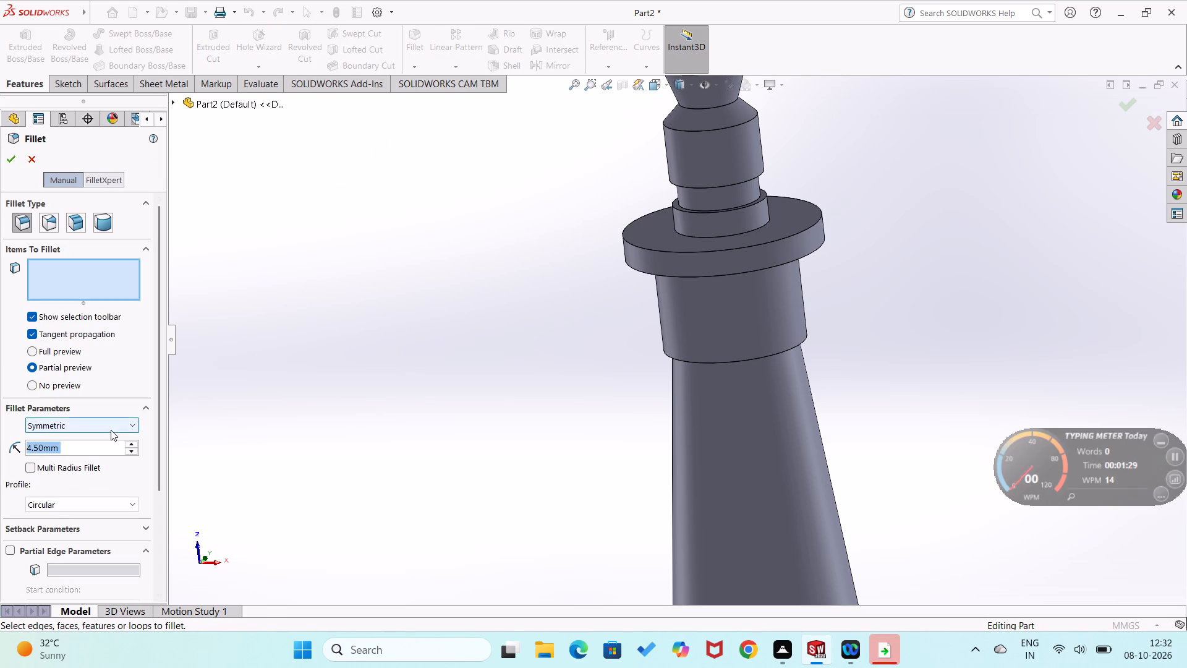
key("5")
key("Return")
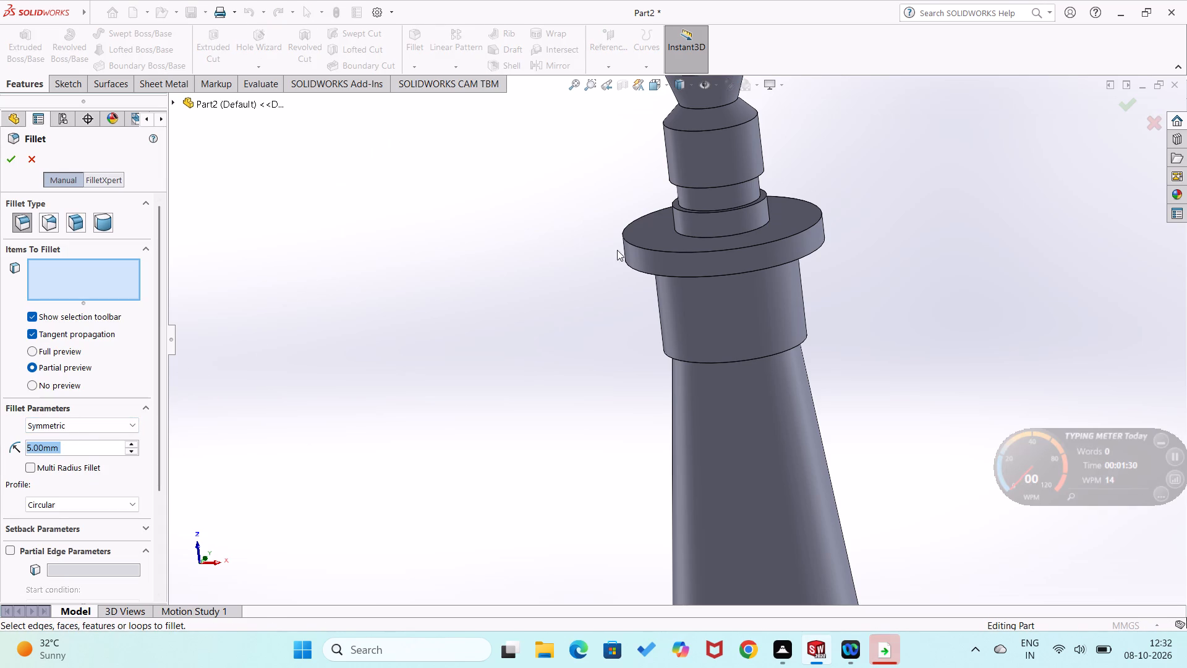
left_click(643, 247)
left_click(645, 274)
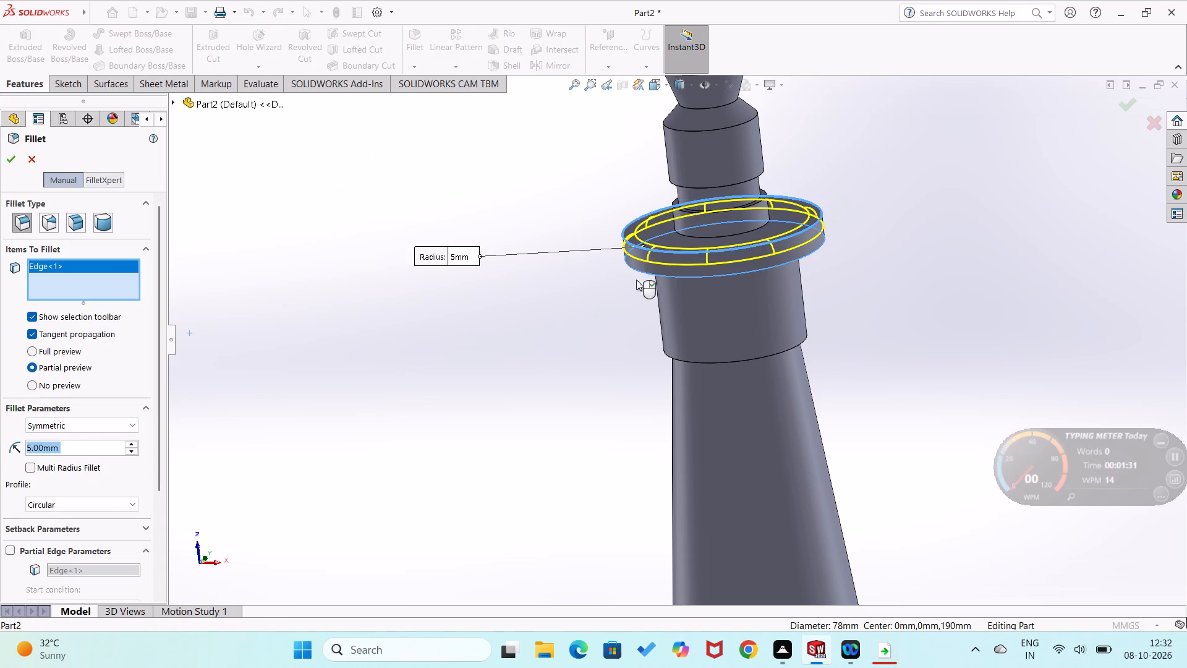
left_click(14, 160)
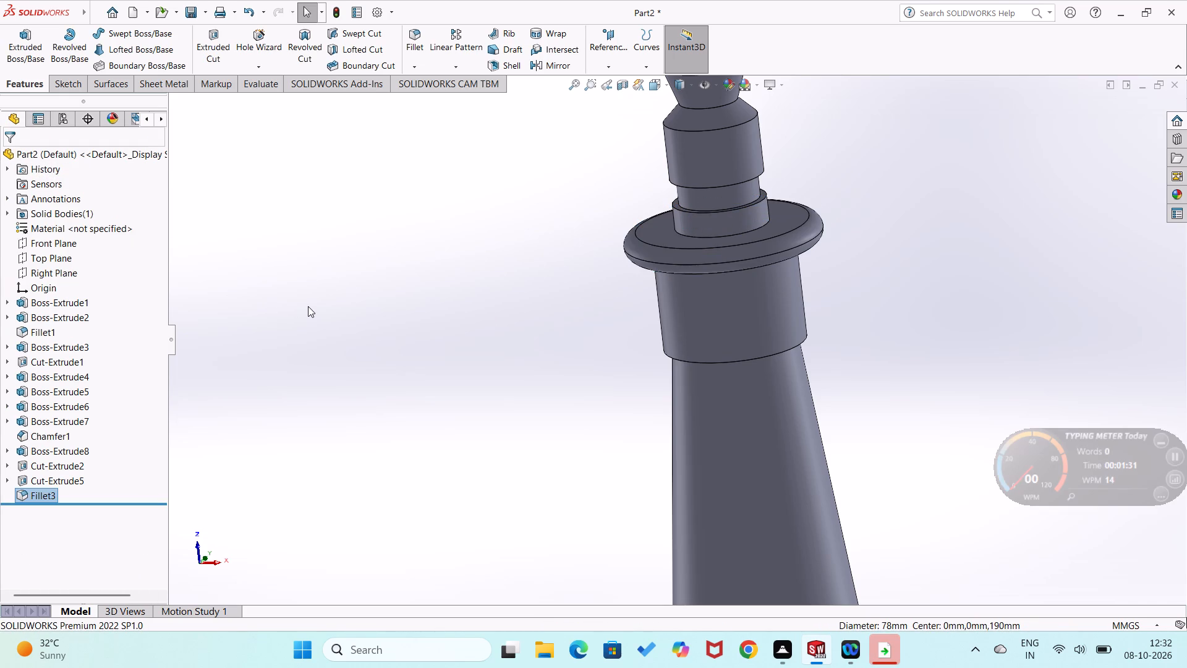
Examine the whole part with its rounded disc and notched tip from several angles, ending in the isometric view.
middle_click_drag(346, 390, 458, 376)
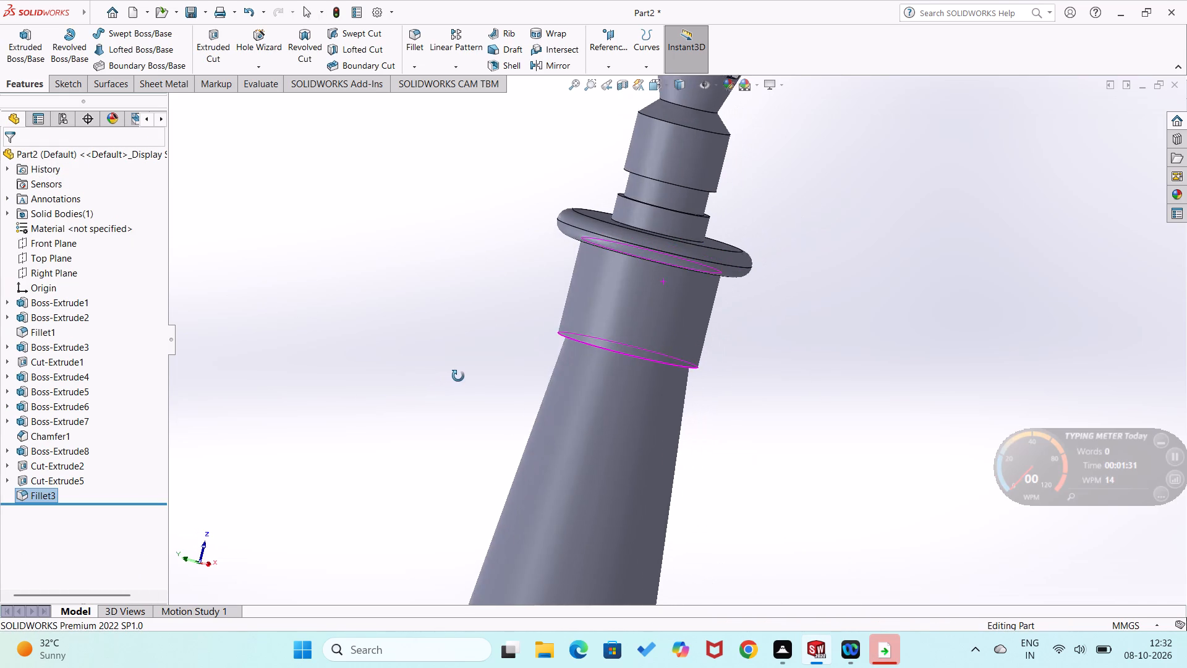
middle_click_drag(458, 376, 472, 378)
left_click(457, 352)
scroll(454, 352, "up", 2)
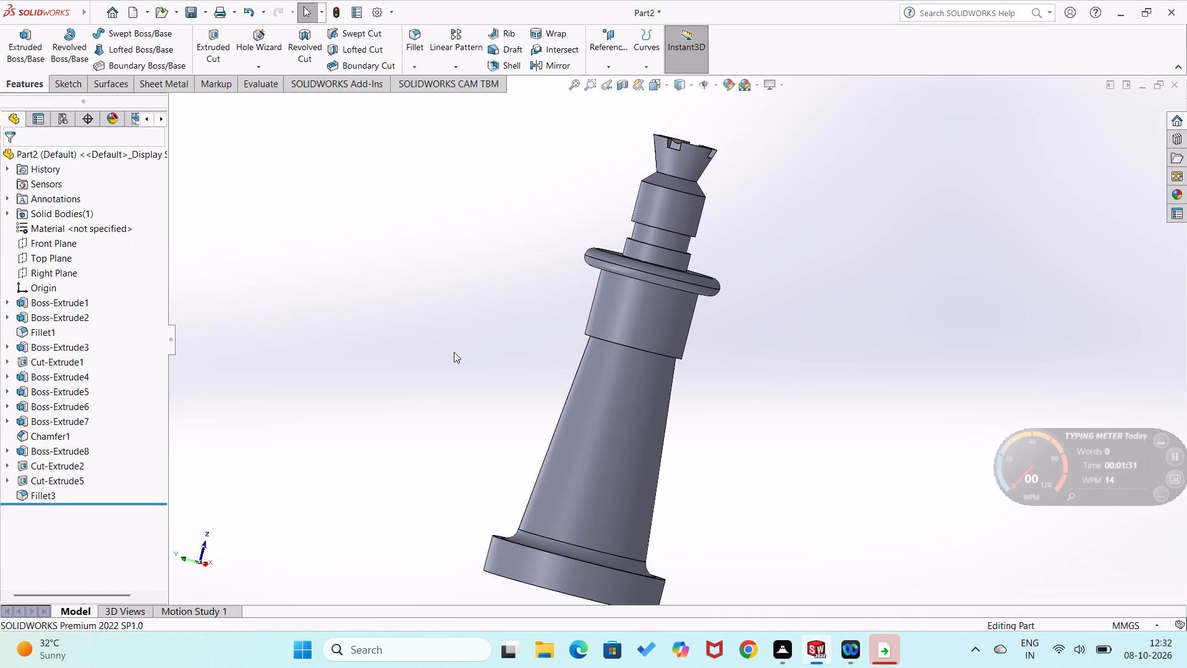
middle_click_drag(454, 352, 430, 395)
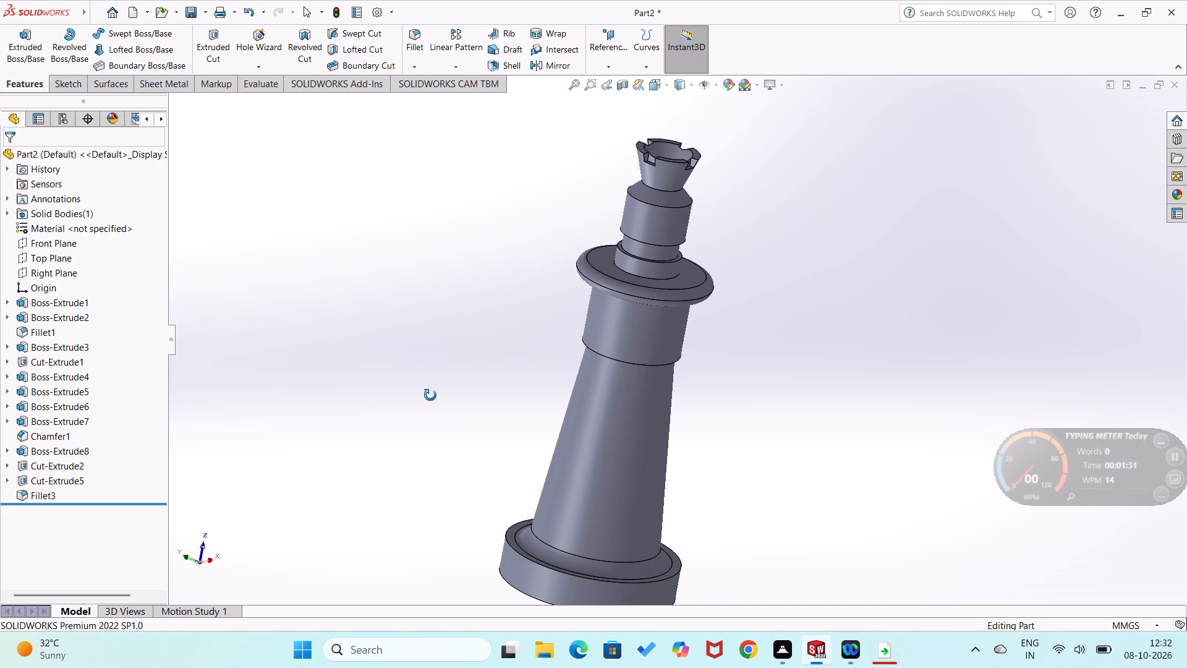
middle_click_drag(430, 395, 389, 339)
scroll(389, 339, "up", 1)
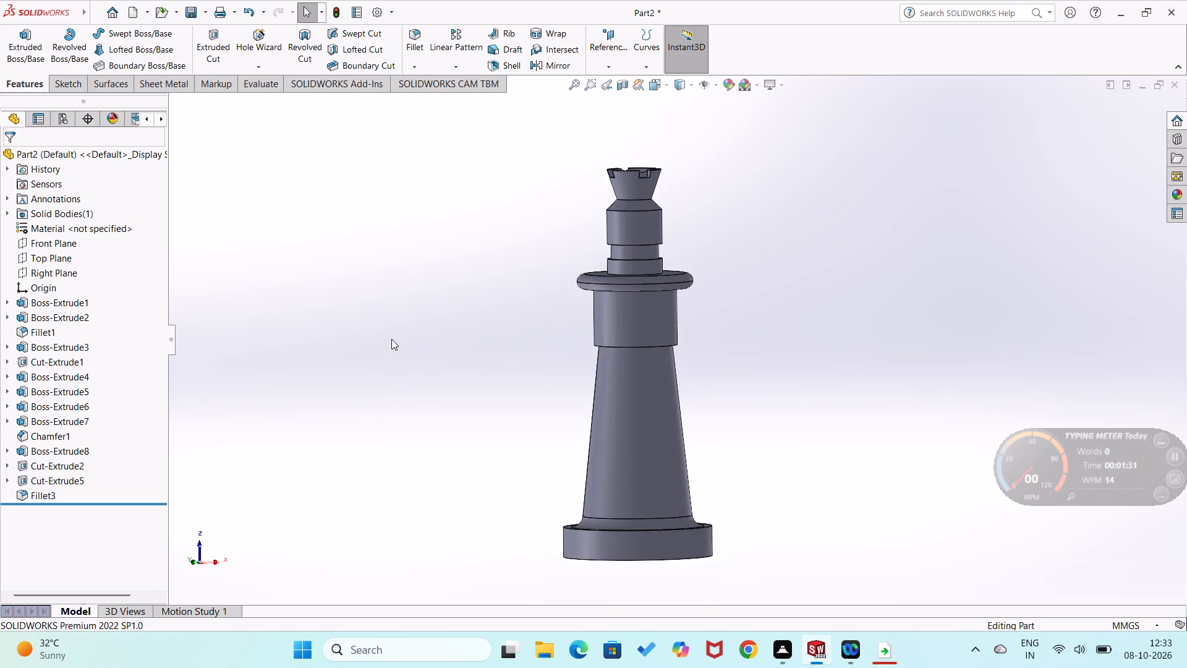
scroll(391, 339, "up", 2)
middle_click_drag(406, 348, 451, 463)
middle_click(451, 453)
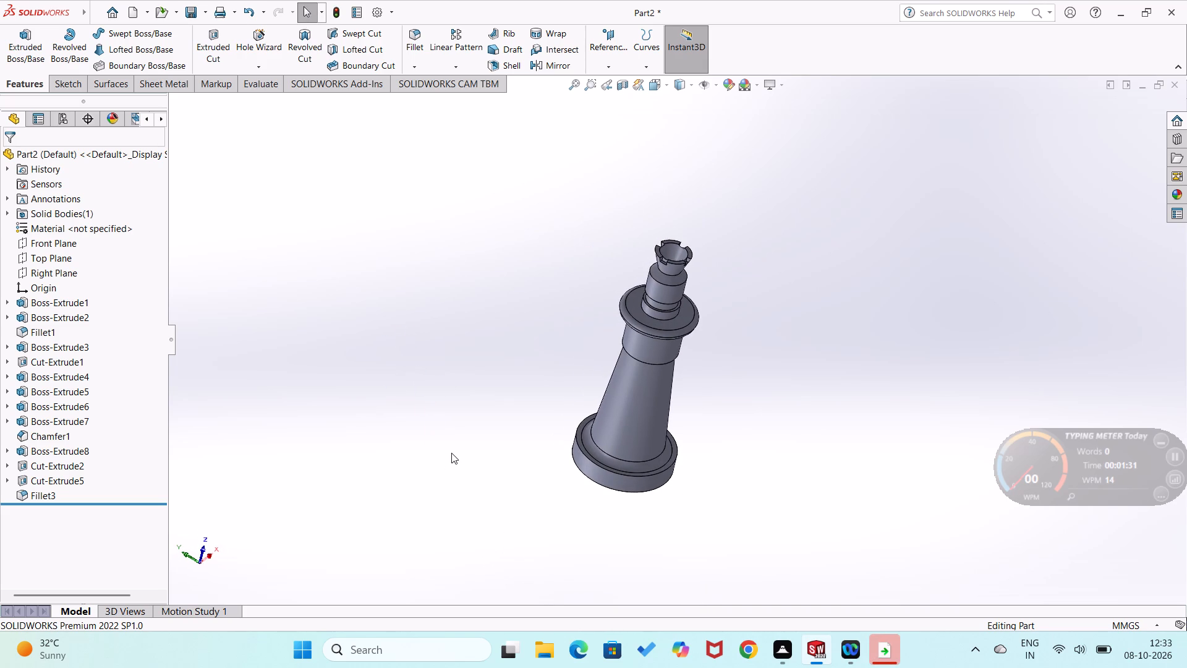
key("ctrl+7")
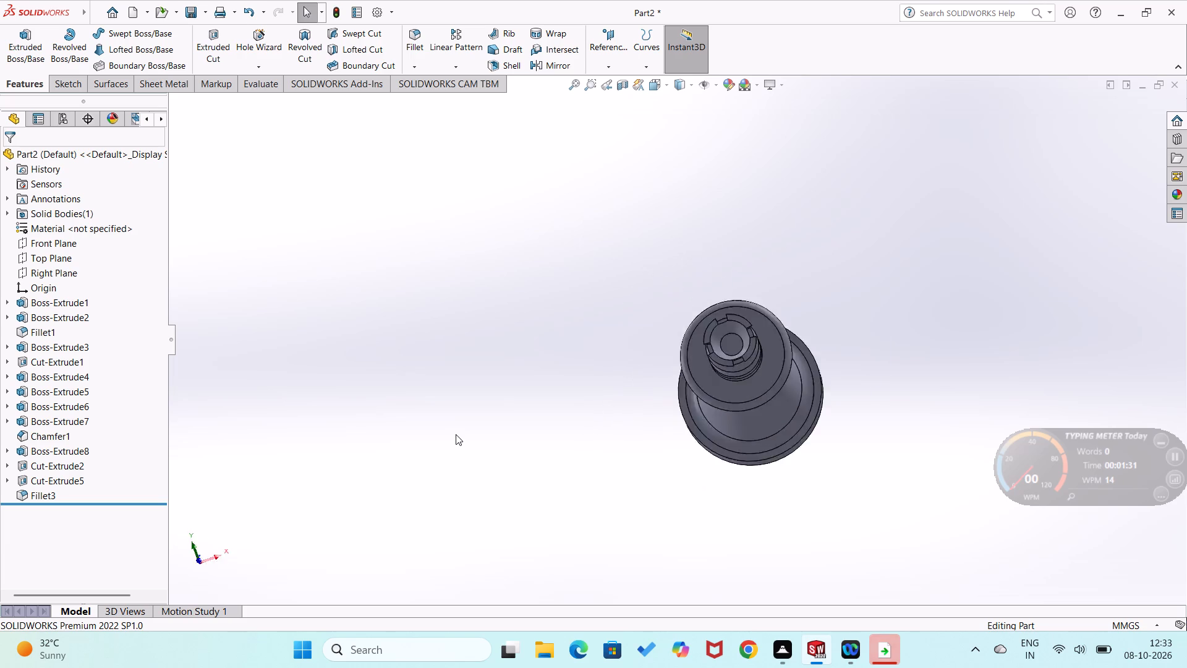
left_click(437, 339)
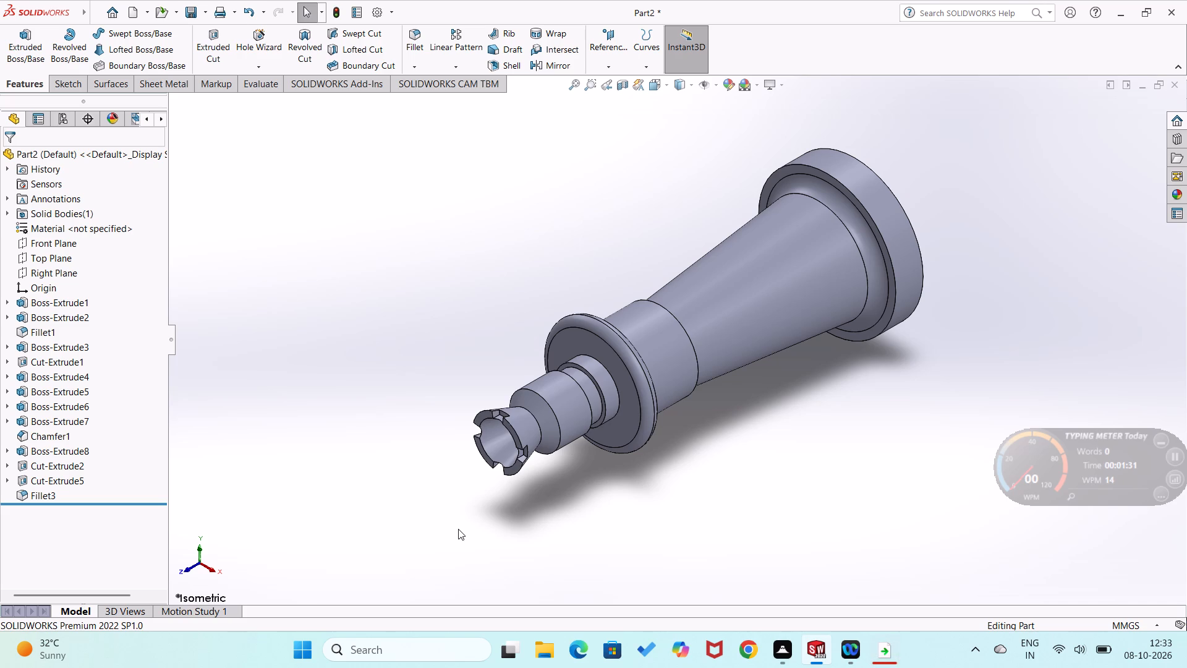
Save the part in the Documents folder as a SOLIDWORKS Part file named screw jack.
key("ctrl+s")
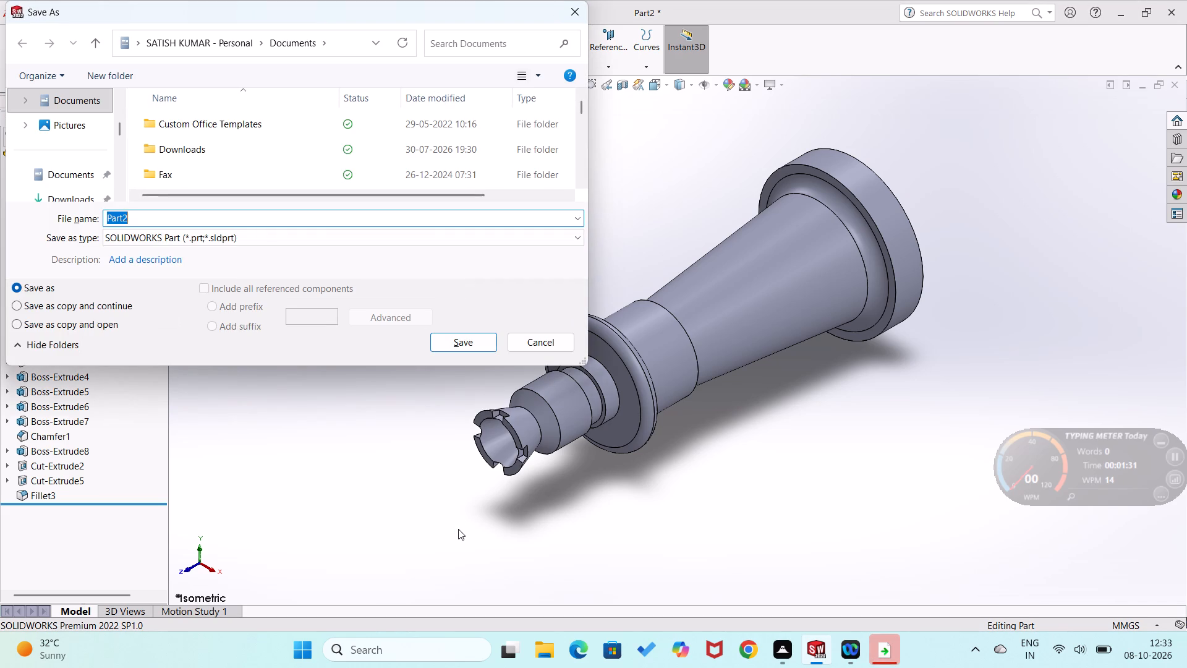
type("screw jack")
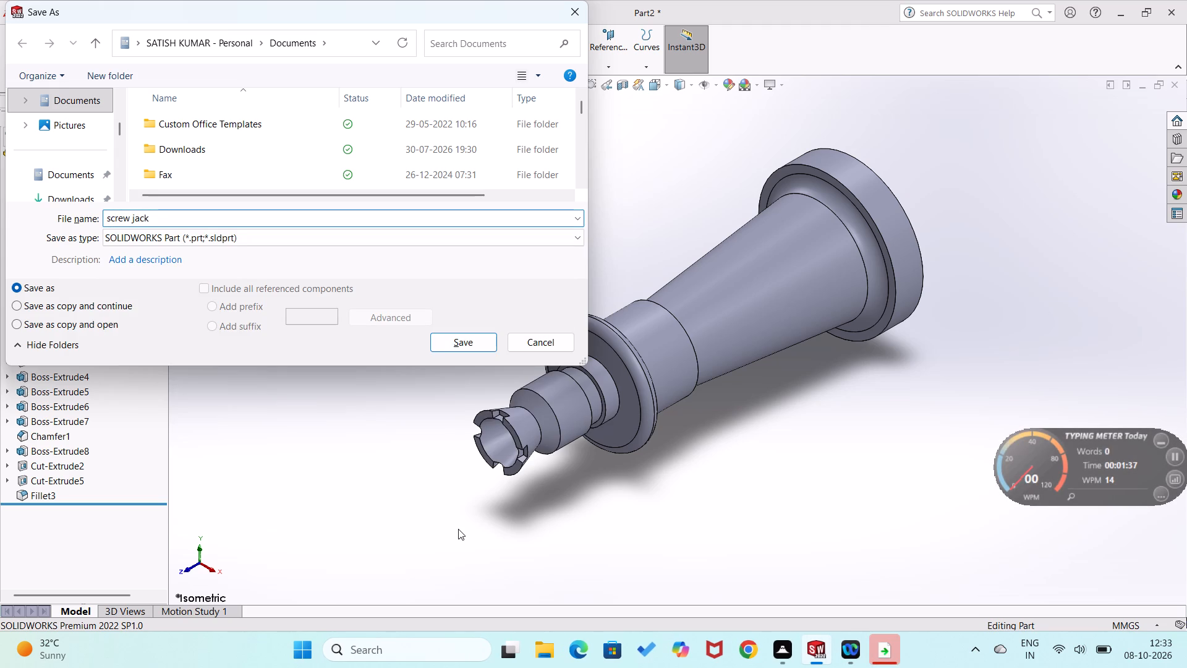
key("space")
left_click(469, 344)
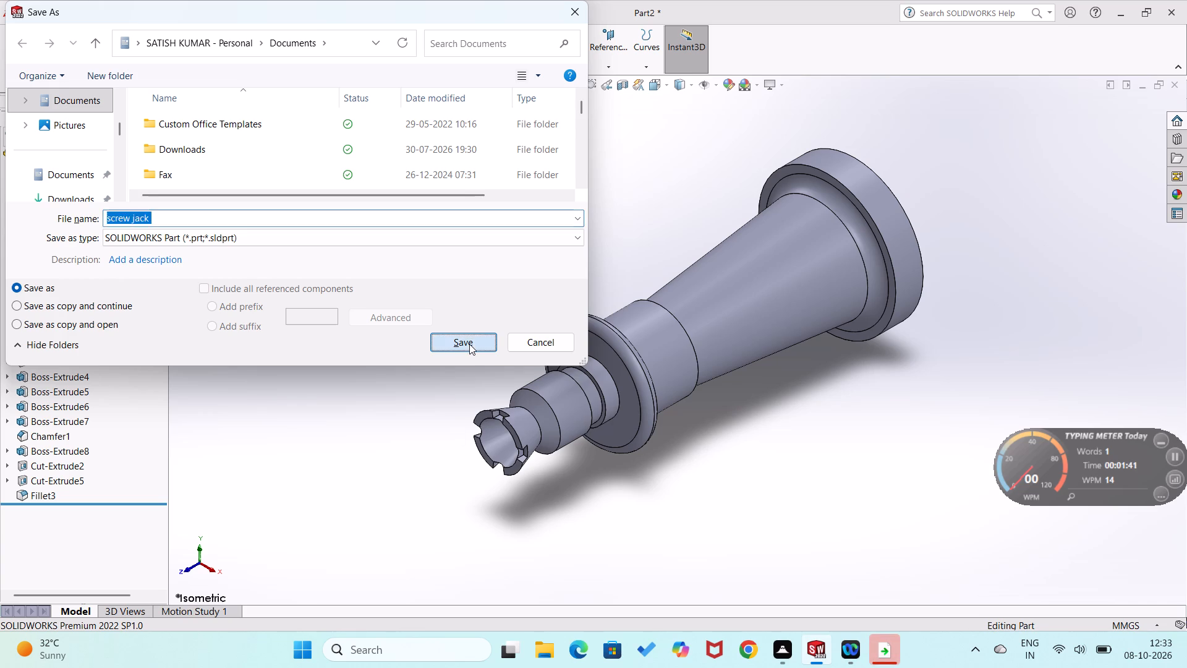